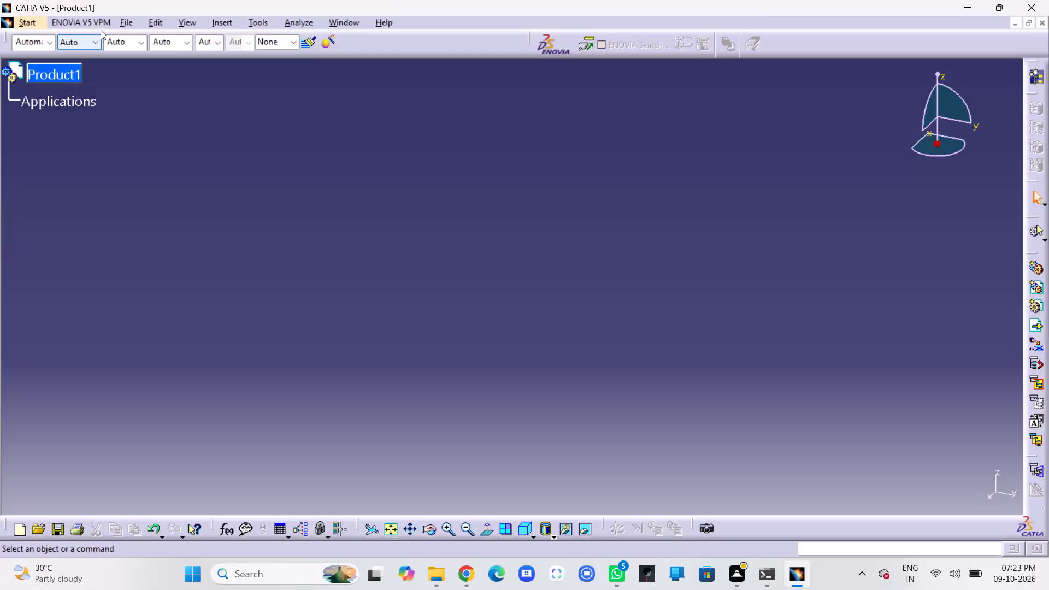
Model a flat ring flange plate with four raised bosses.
Create a new part document.
left_click(125, 22)
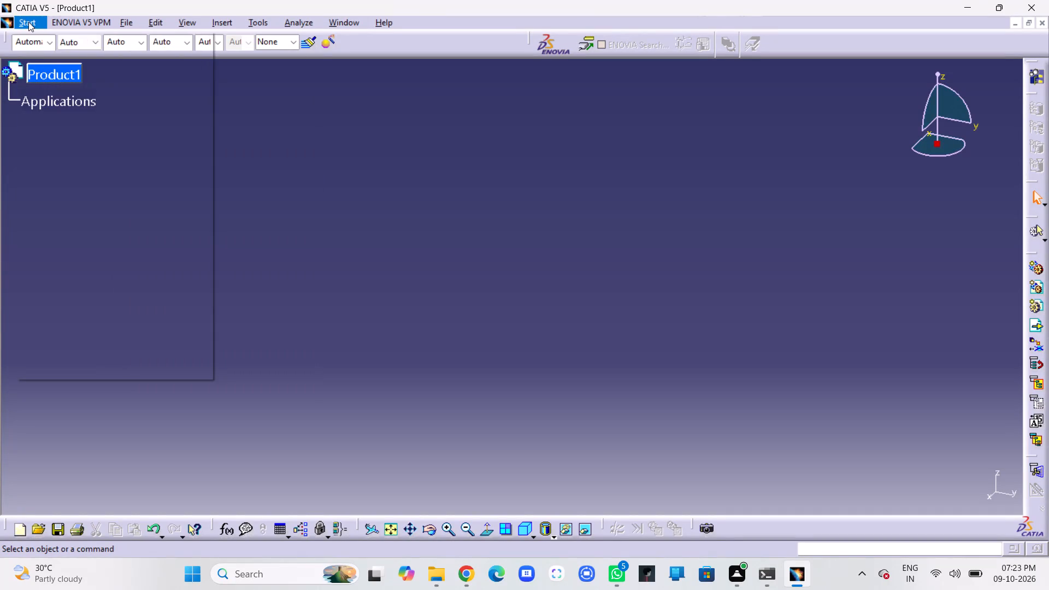
left_click(260, 58)
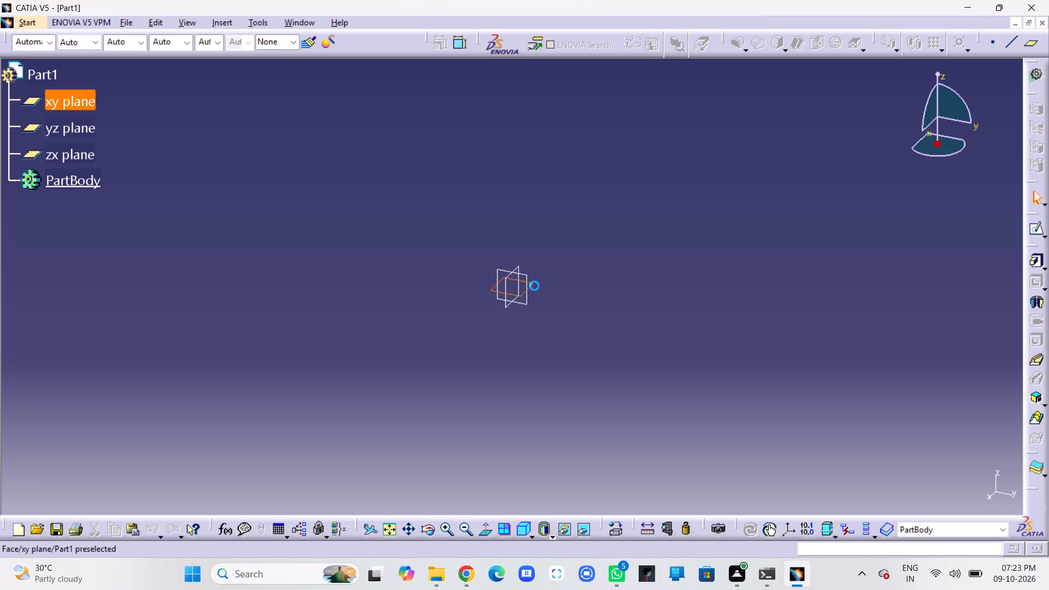
Open a sketch on the xy plane.
left_click(534, 286)
left_click(1036, 230)
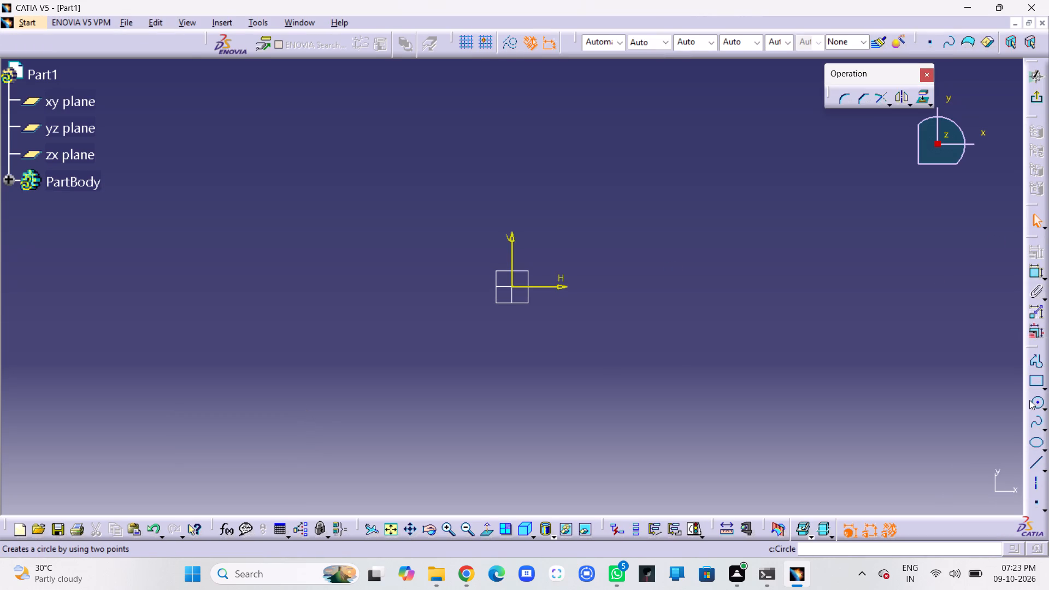
Draw a circle centred on the sketch origin and constrain its diameter to 80 mm.
left_click(1035, 402)
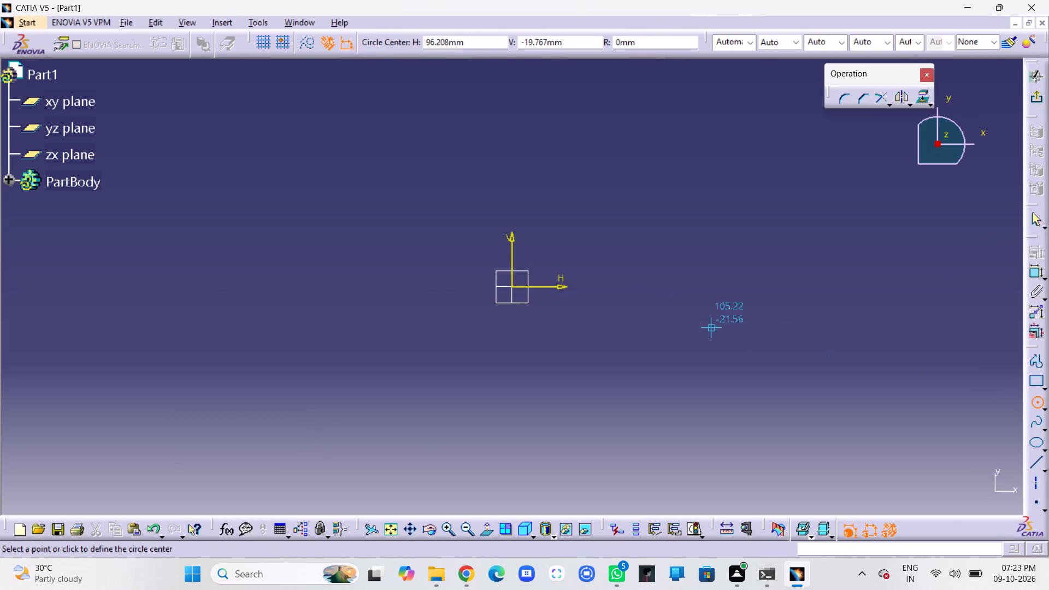
left_click(511, 286)
left_click(573, 345)
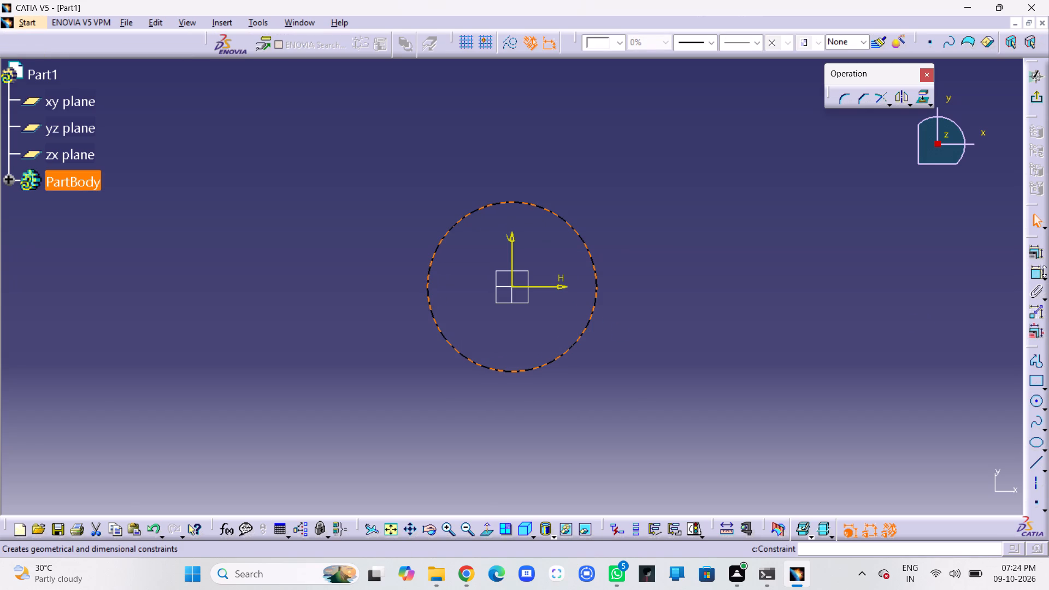
left_click(1038, 272)
left_click(668, 201)
left_click(681, 195)
left_click(681, 195)
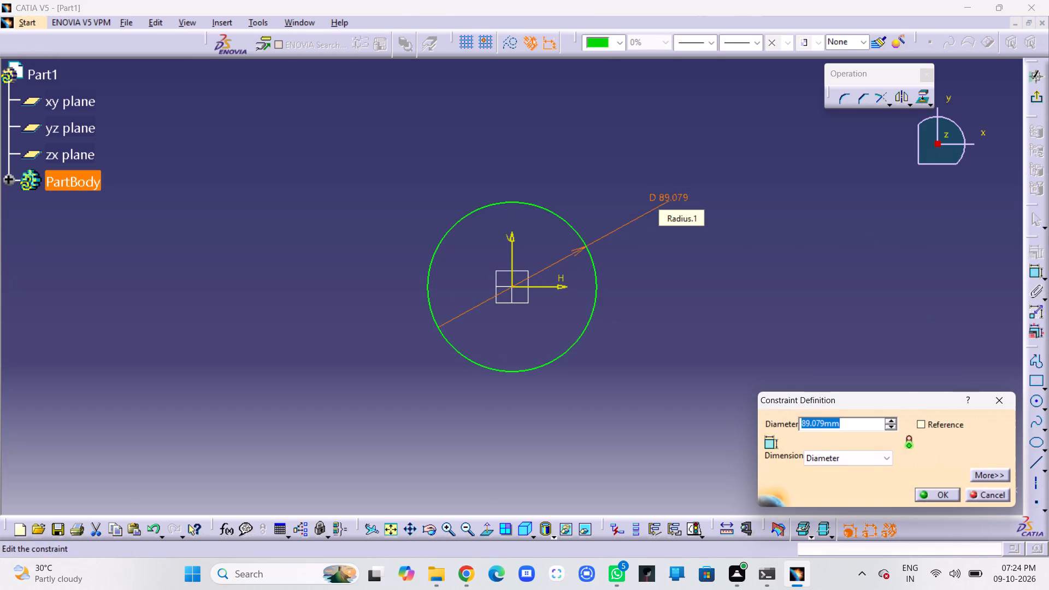
type("80")
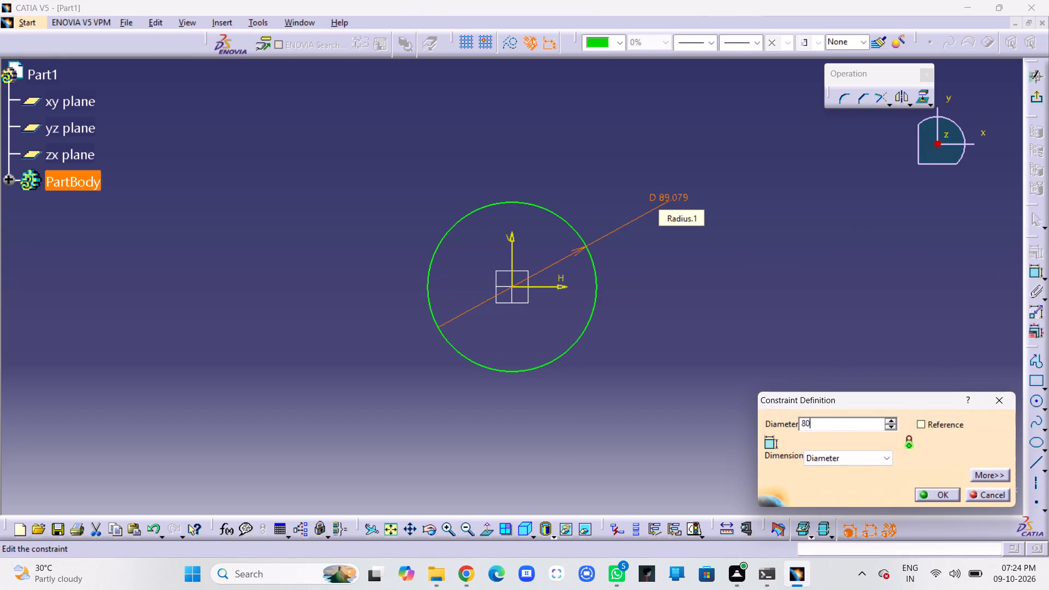
key("Return")
left_click(711, 233)
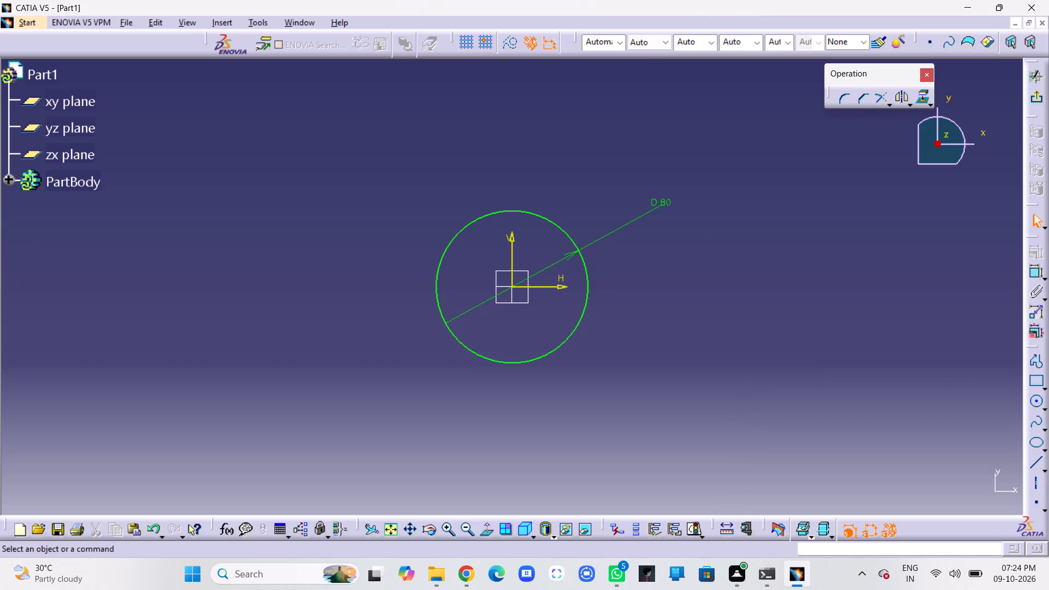
Draw a second circle about 125 mm in diameter, centred on the origin around the 80 mm circle.
left_click(1038, 405)
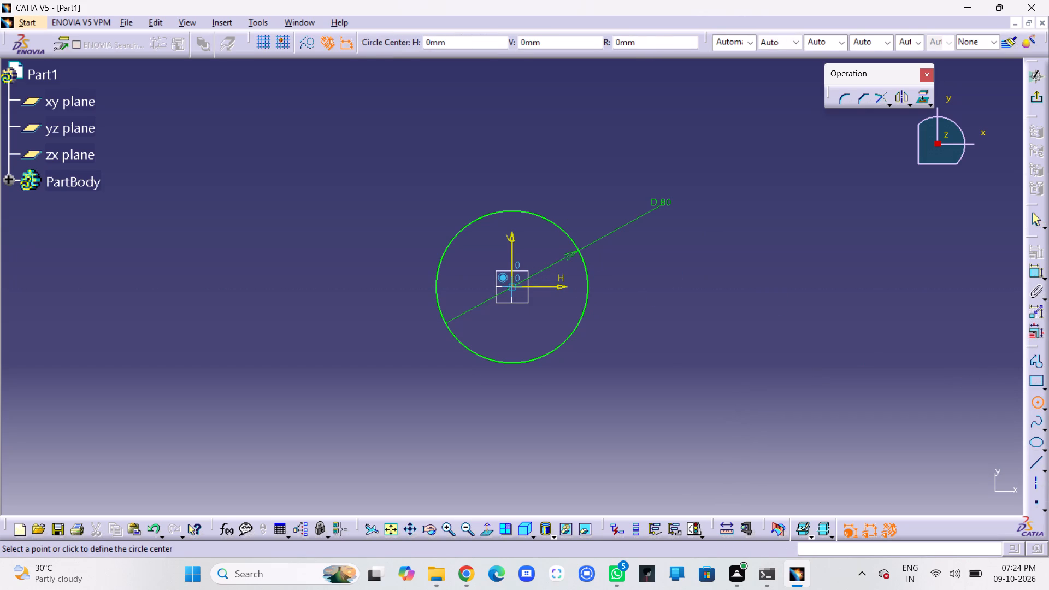
left_click(510, 288)
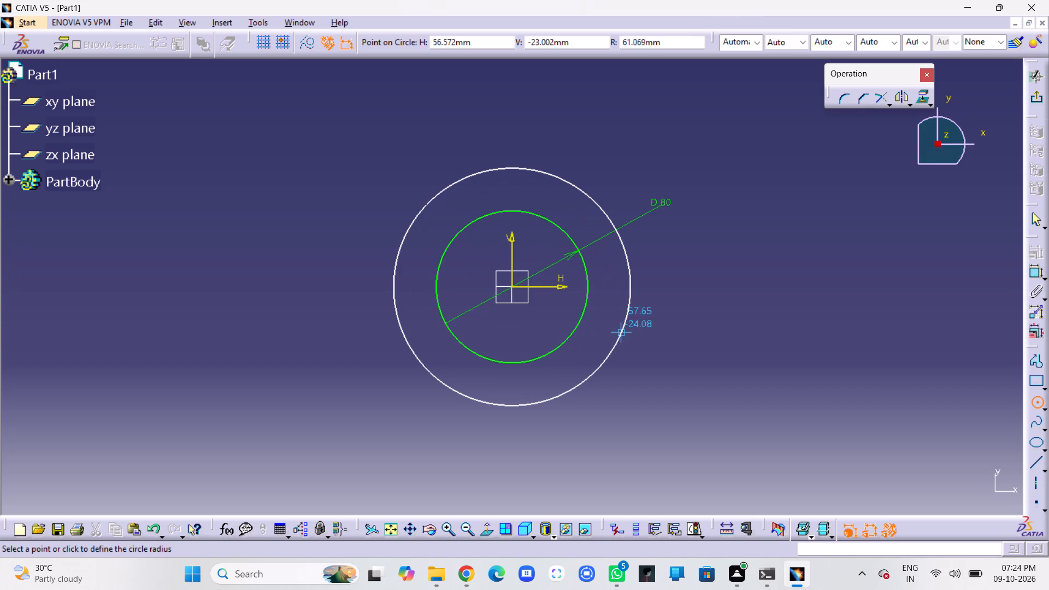
left_click(622, 333)
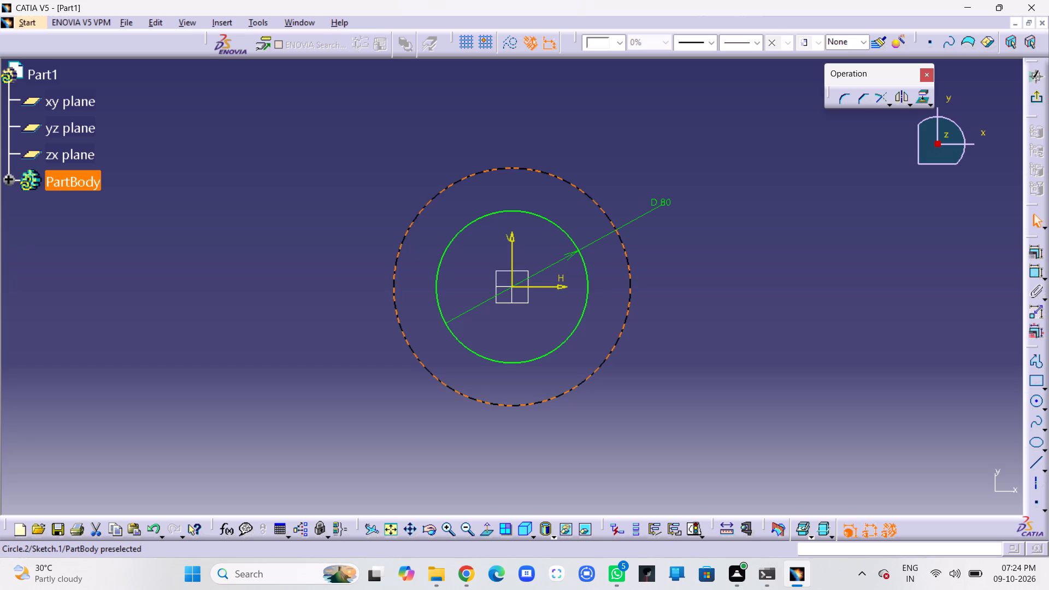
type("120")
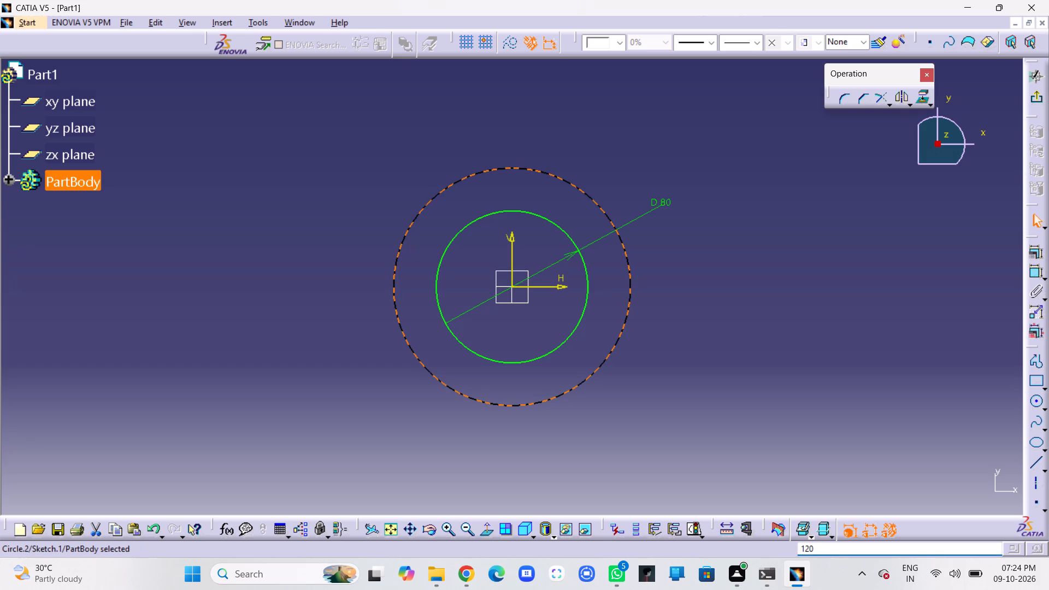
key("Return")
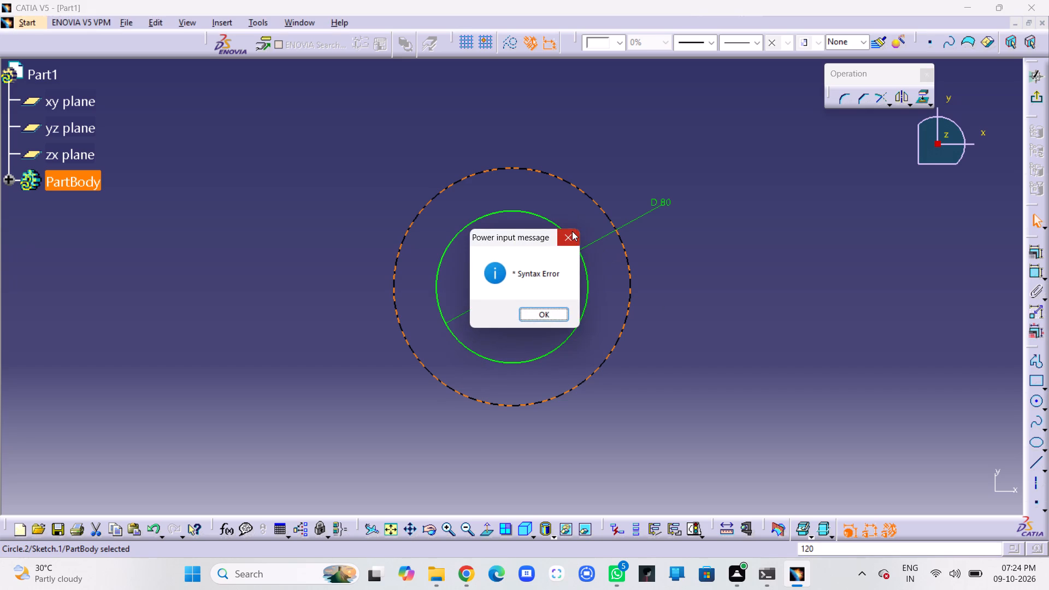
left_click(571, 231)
Add a diameter constraint to the outer circle and set it to 120 mm.
left_click(1033, 272)
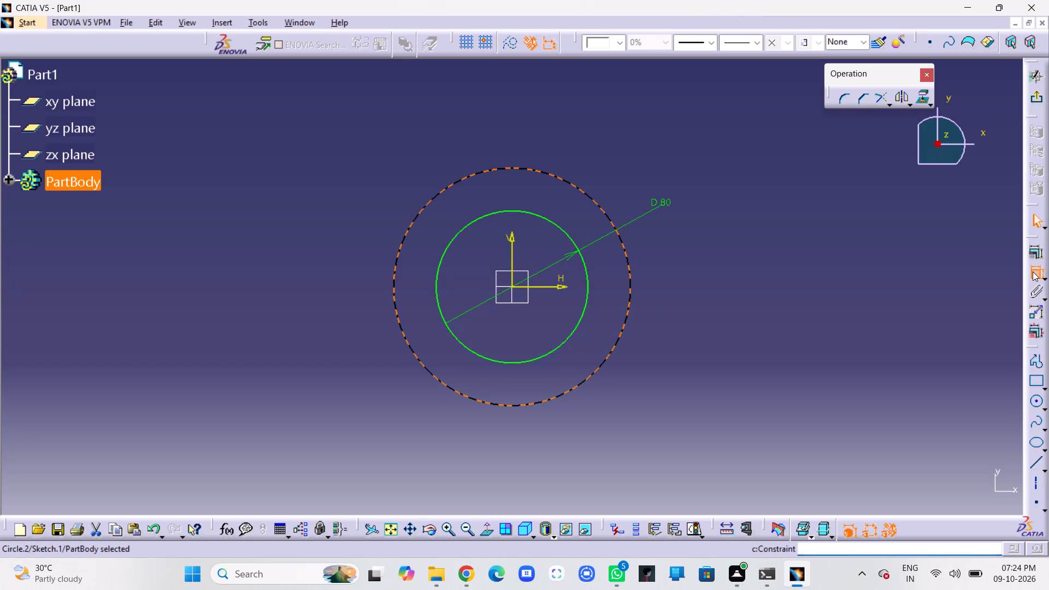
left_click(803, 247)
double_click(811, 243)
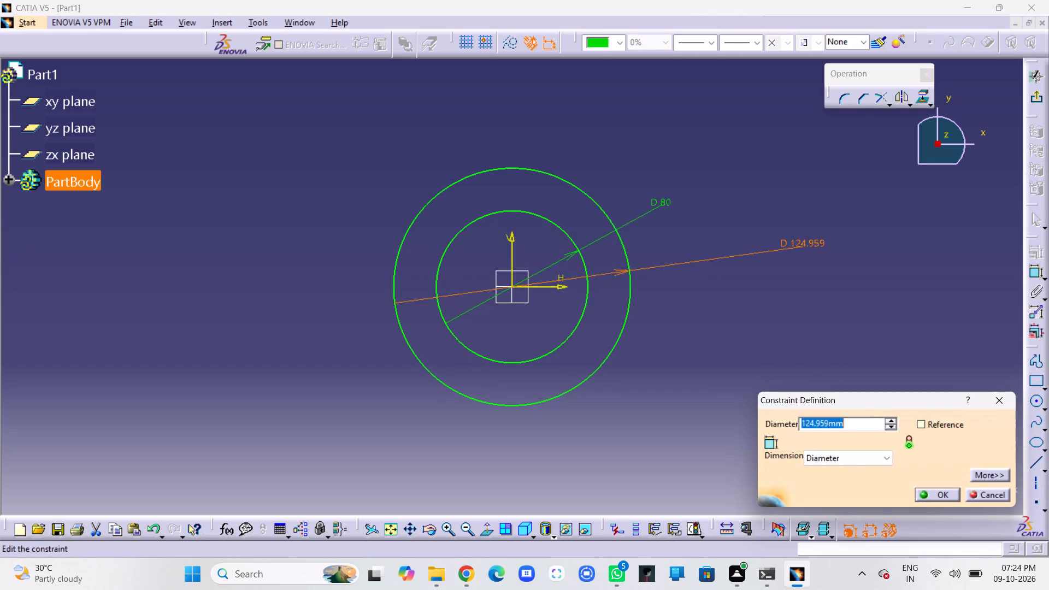
type("120")
key("Return")
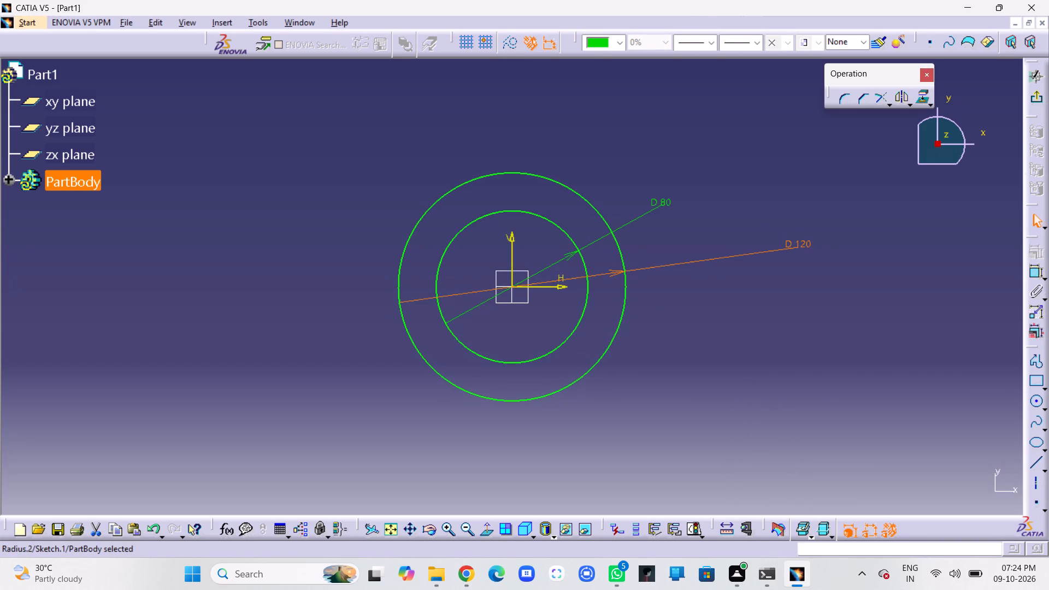
left_click(827, 234)
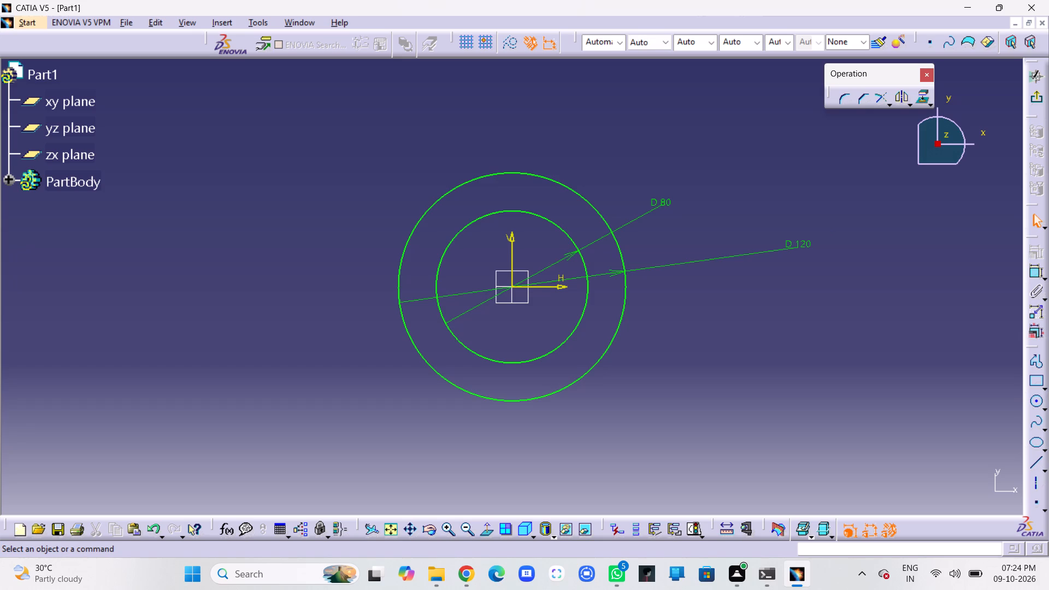
Convert the 120 mm circle into a construction element, leaving construction mode off for new geometry.
left_click(601, 357)
left_click(510, 43)
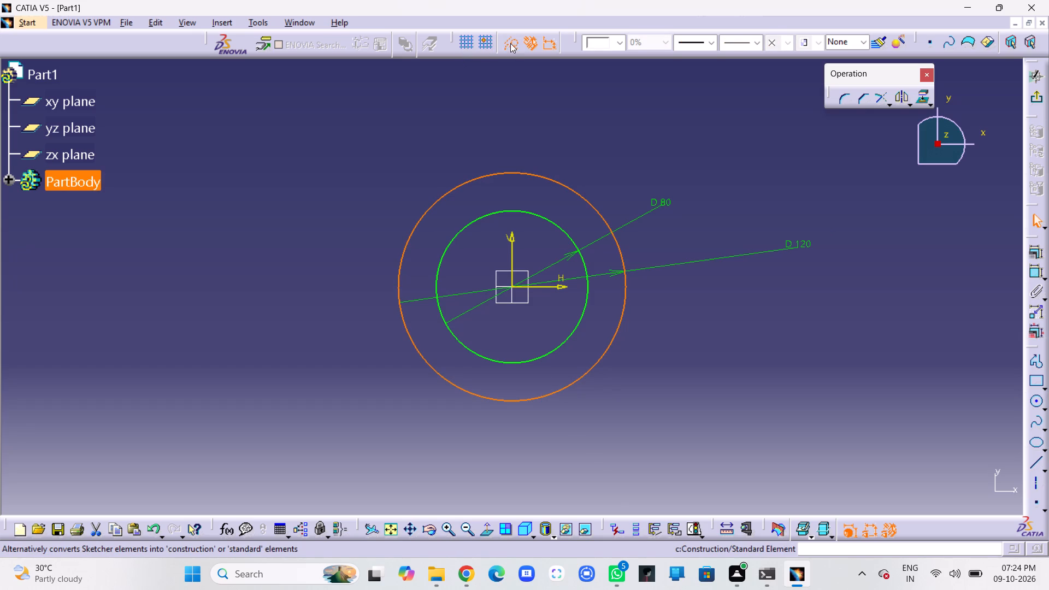
key("Escape")
key("Escape")
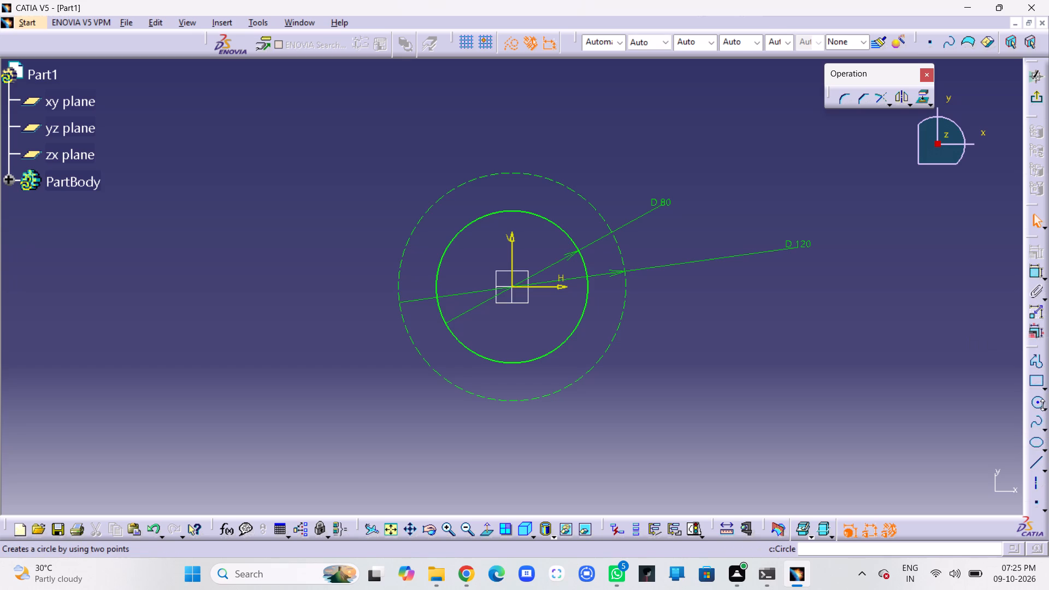
left_click(510, 43)
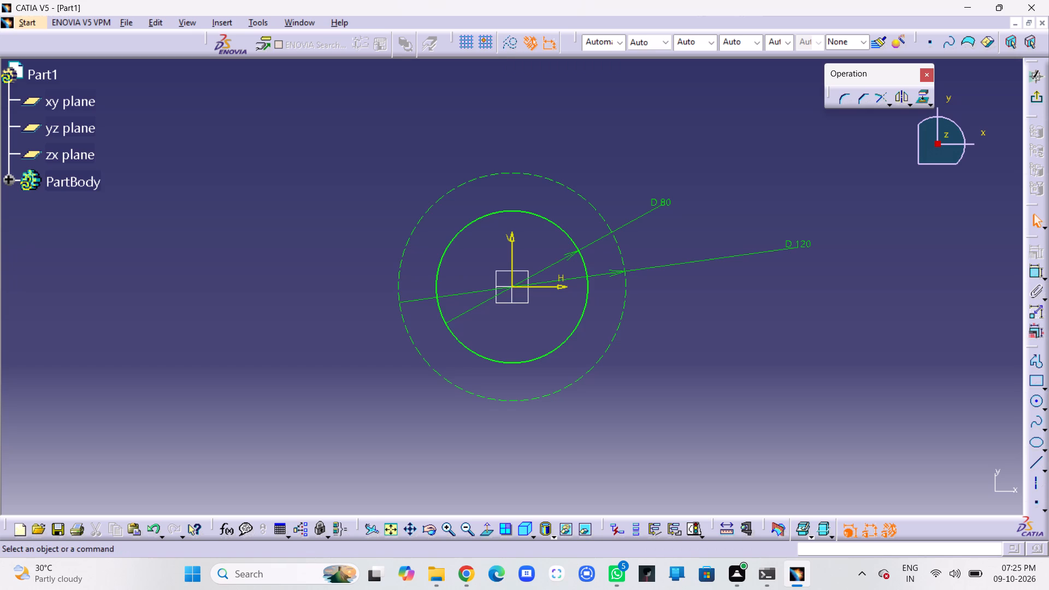
Draw a circle centred on the origin between the two existing circles and constrain its diameter to 100 mm.
left_click(1038, 400)
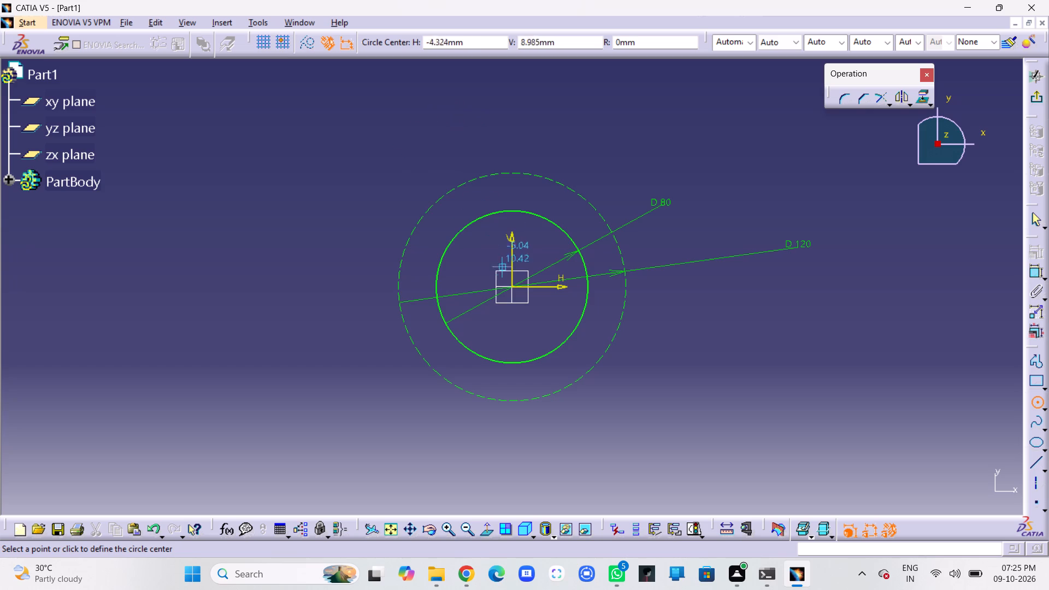
left_click(512, 285)
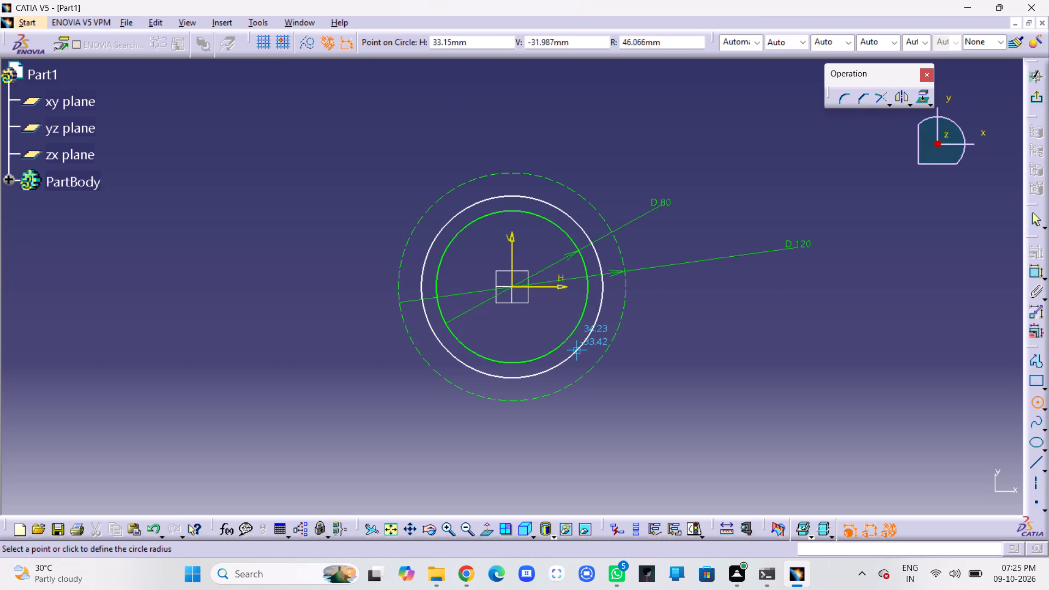
left_click(579, 353)
left_click(1033, 273)
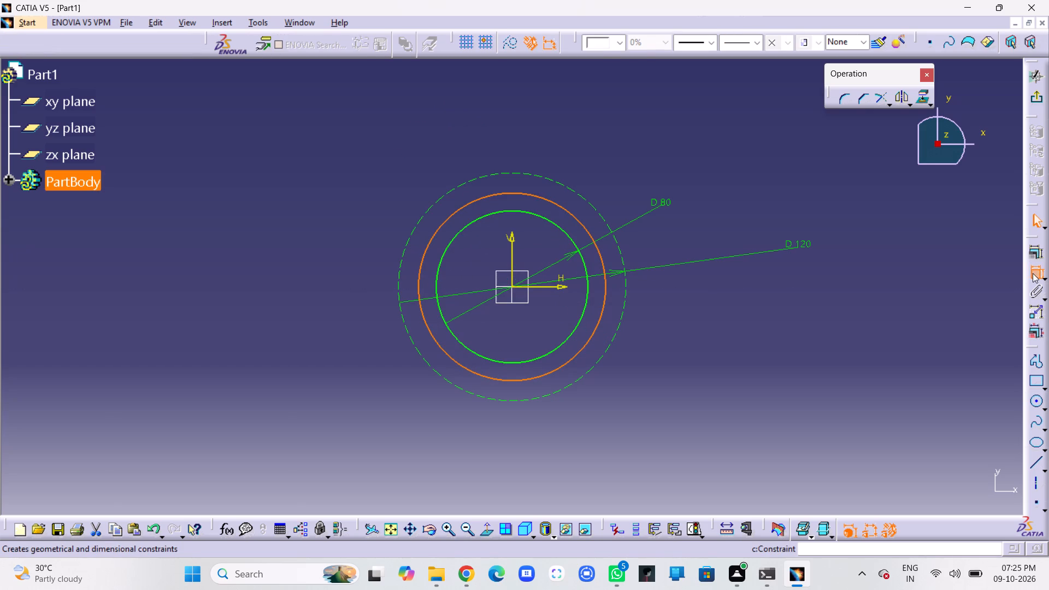
left_click(741, 226)
double_click(745, 223)
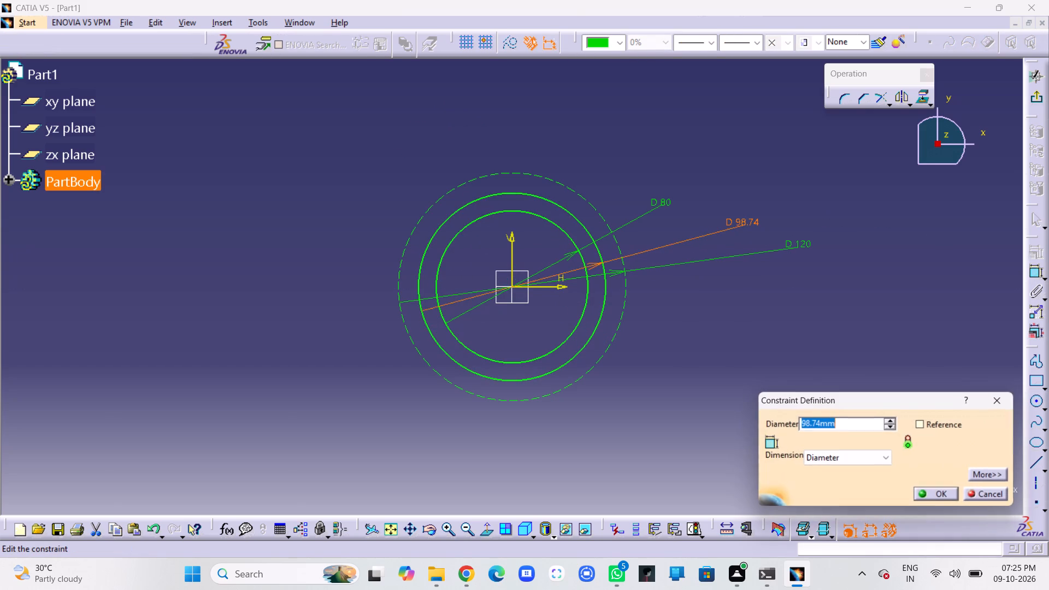
type("100")
key("Return")
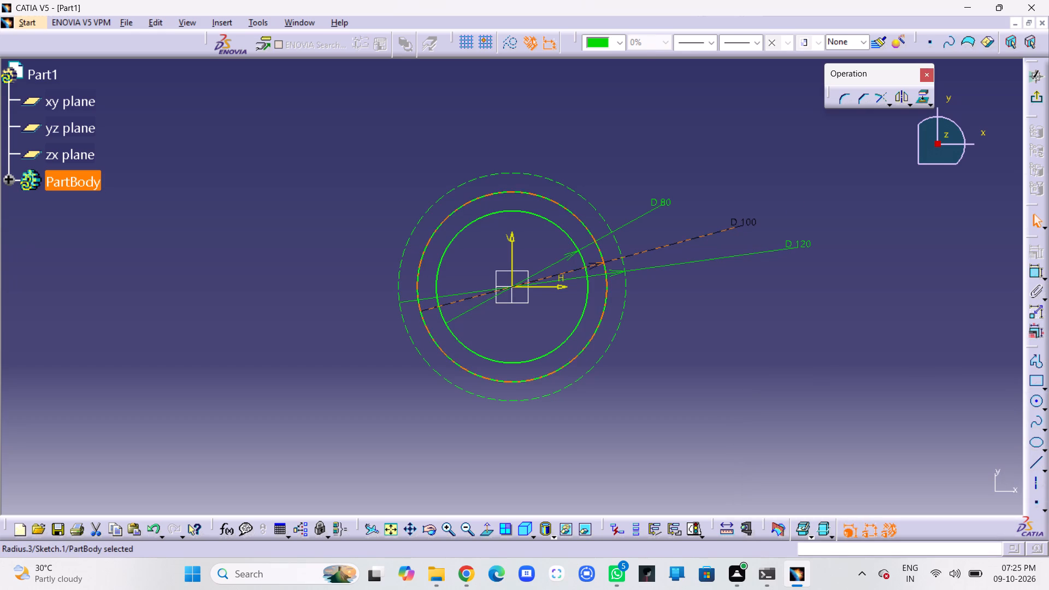
left_click(796, 206)
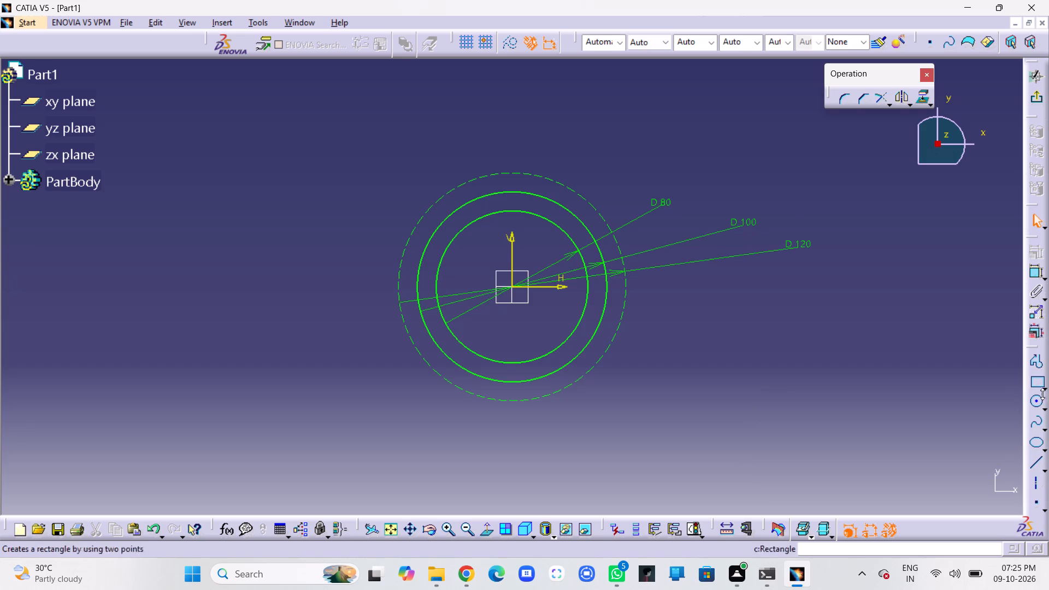
Draw three axis lines from the origin past the dashed circle, one each into the lower-left, lower-right and upper-left quadrants of the sketch.
left_click(1034, 487)
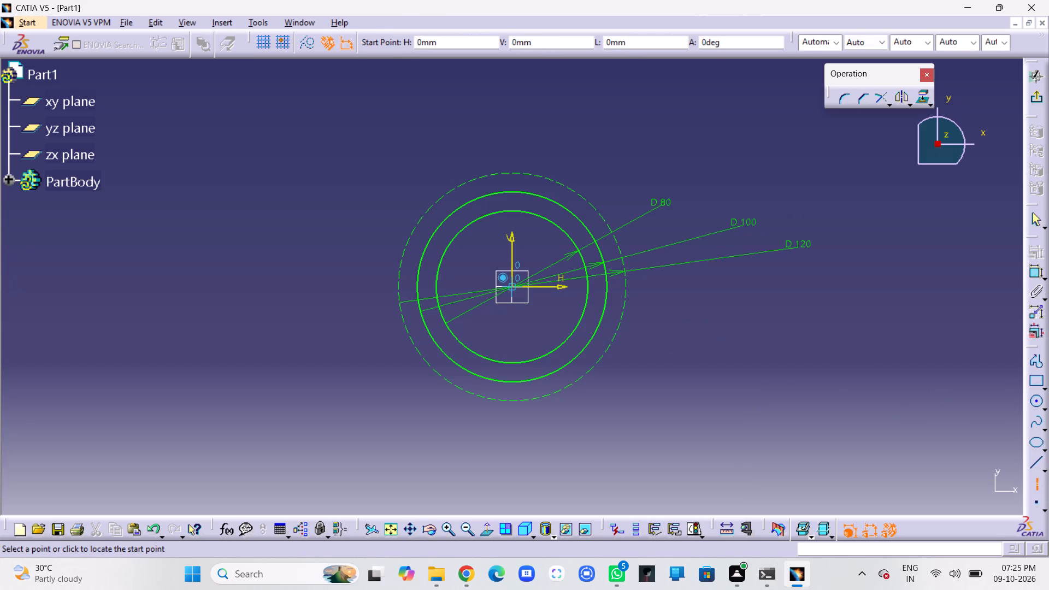
left_click(512, 286)
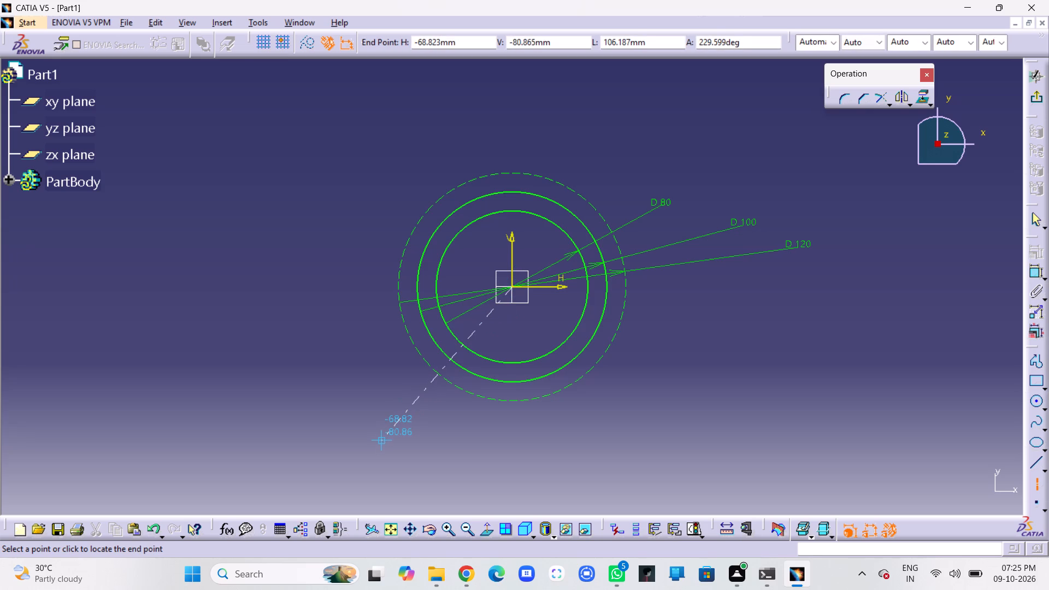
left_click(411, 465)
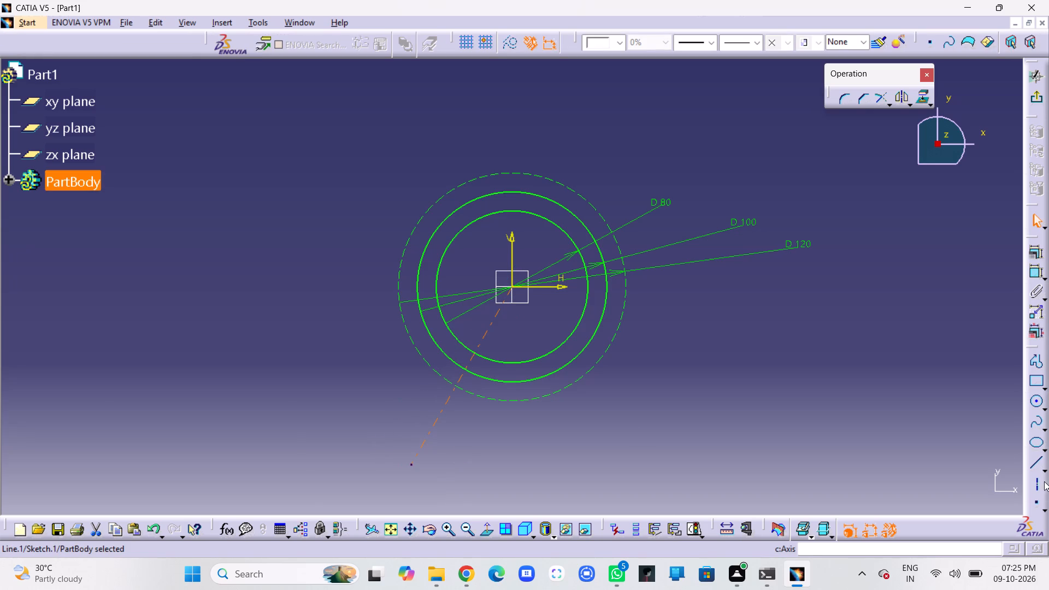
left_click(1041, 481)
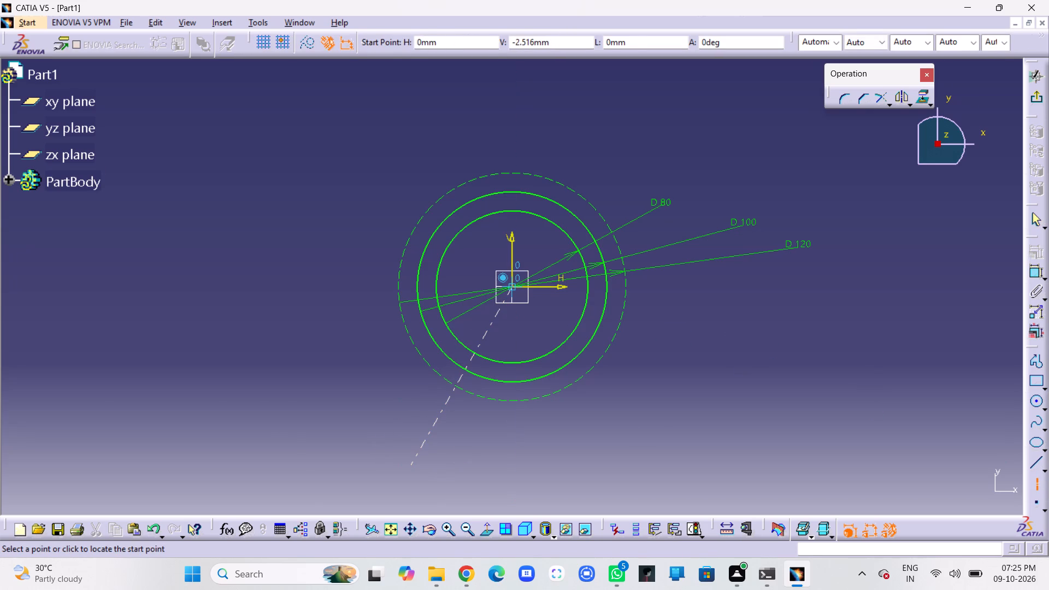
left_click(513, 289)
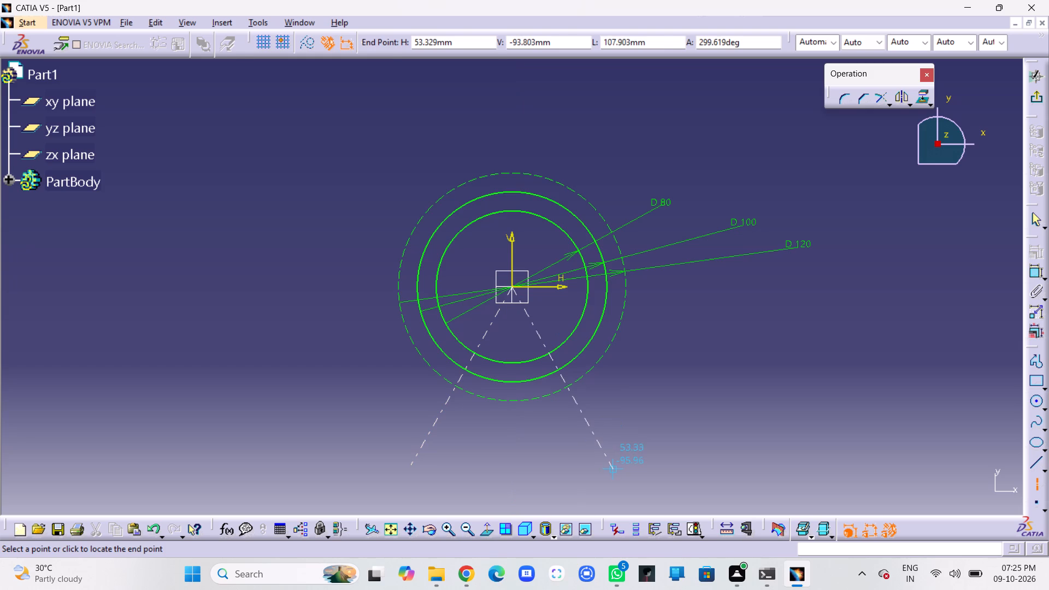
left_click(613, 467)
left_click(957, 455)
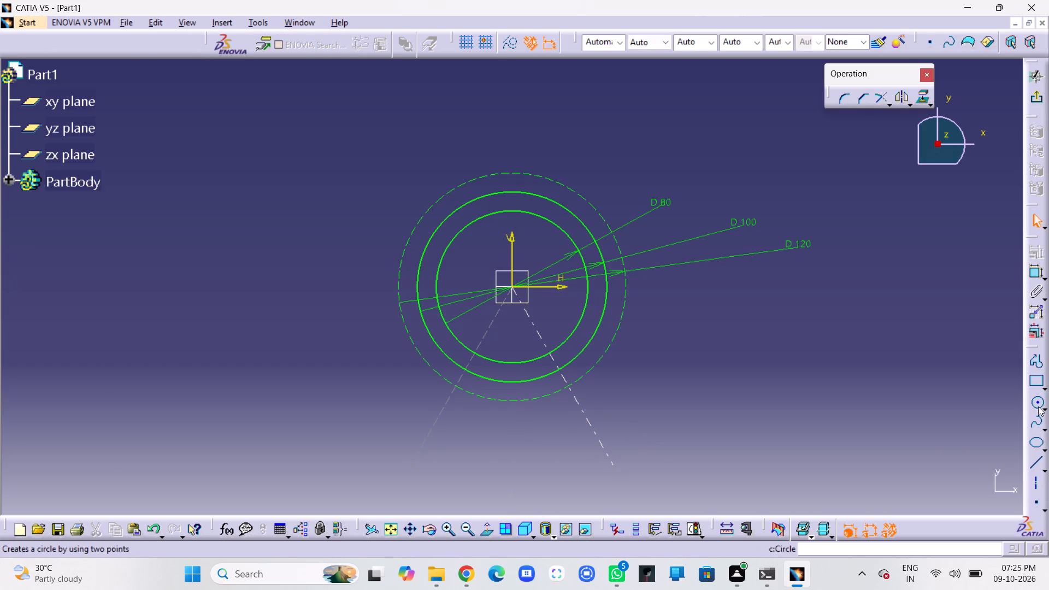
left_click(1038, 480)
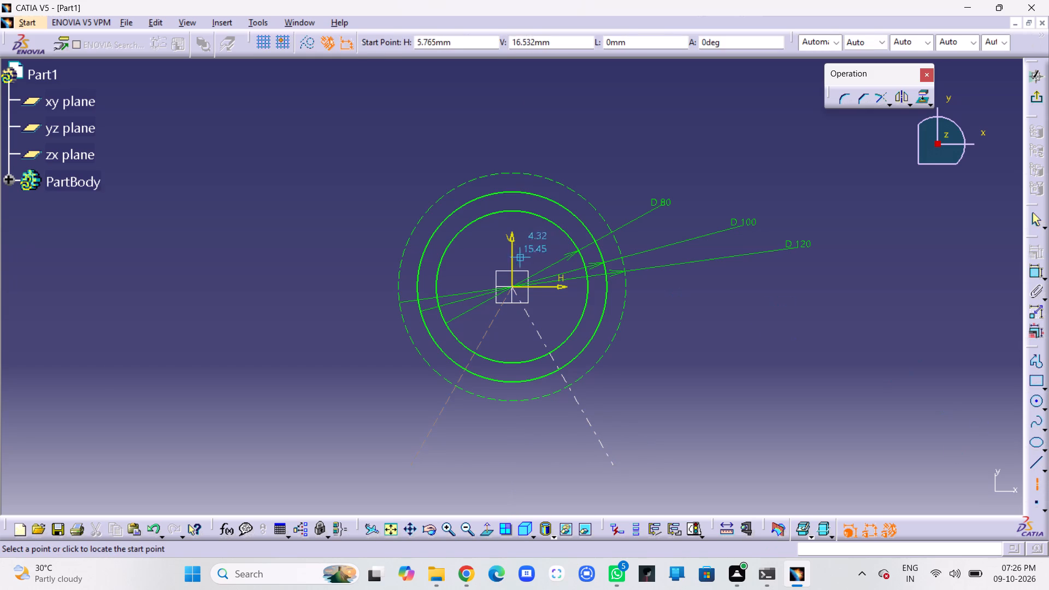
left_click(511, 287)
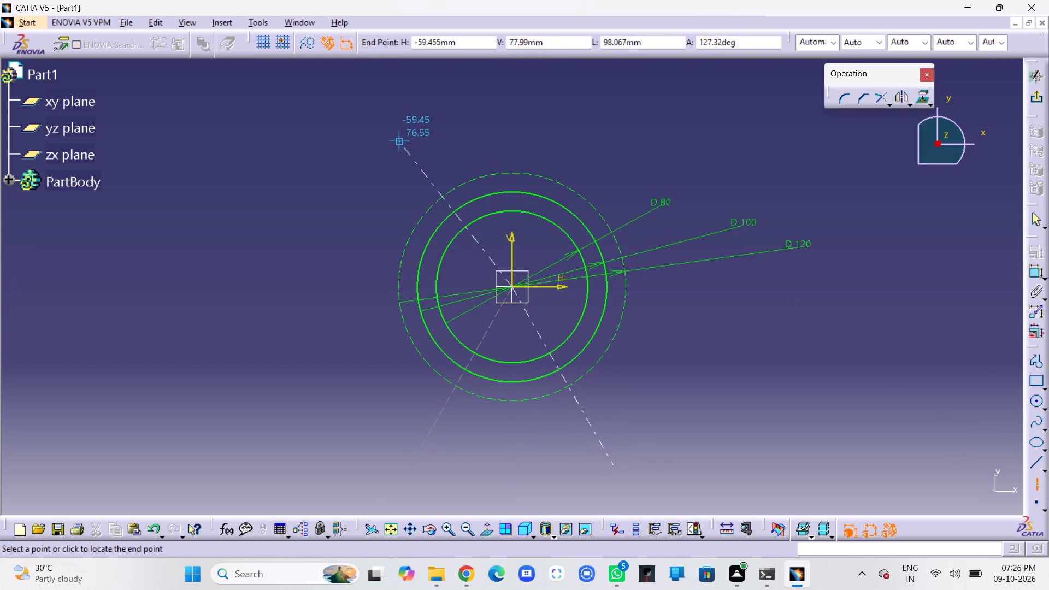
left_click(410, 117)
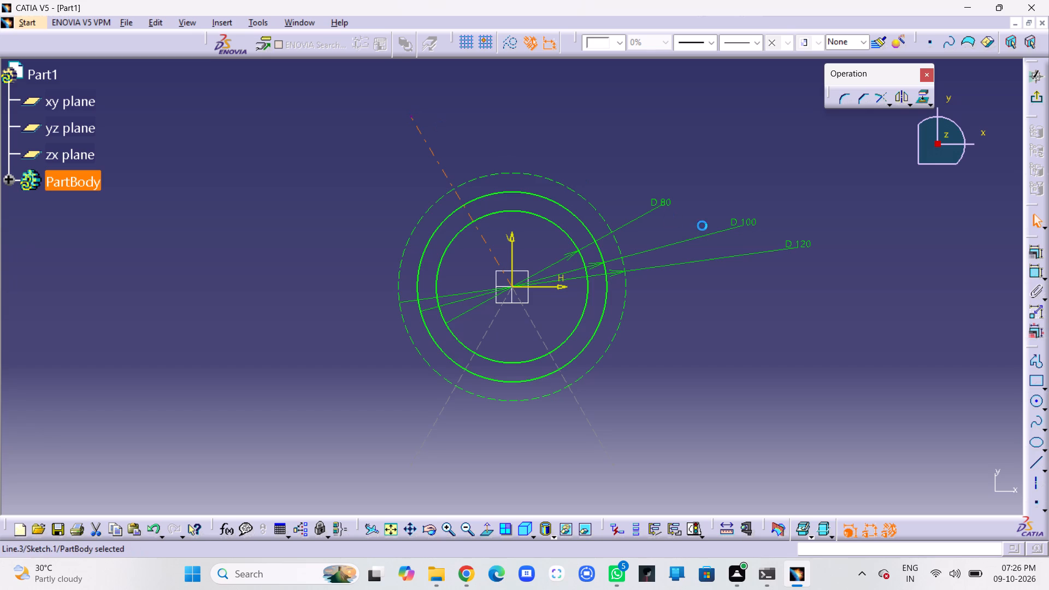
Draw a fourth axis line from the origin past the dashed circle into the upper-right quadrant, ending level with the upper-left axis.
left_click(858, 355)
left_click(1036, 480)
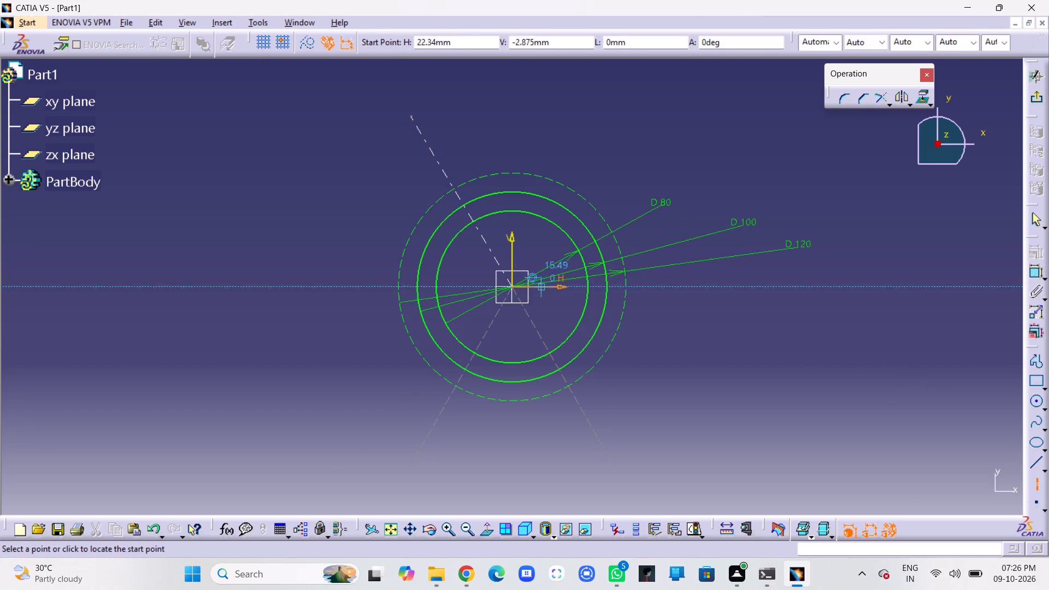
left_click(512, 285)
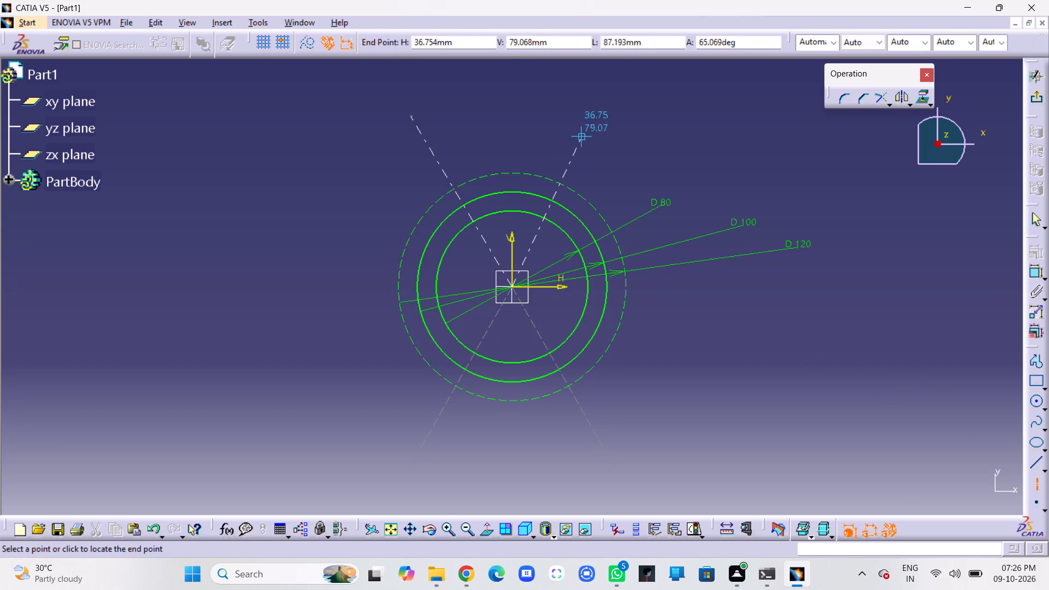
left_click(614, 114)
left_click(682, 109)
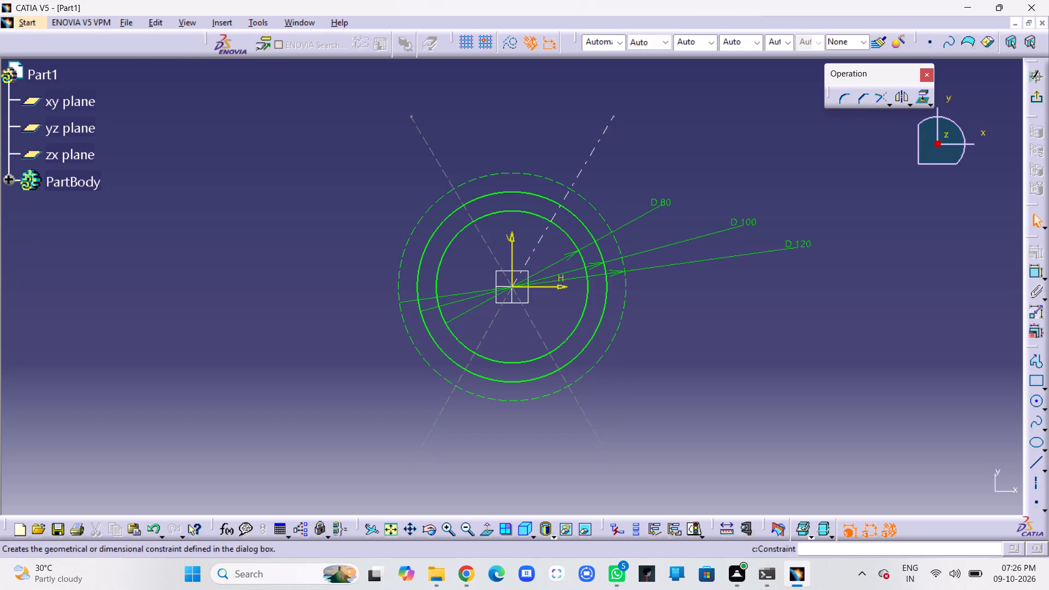
left_click(944, 356)
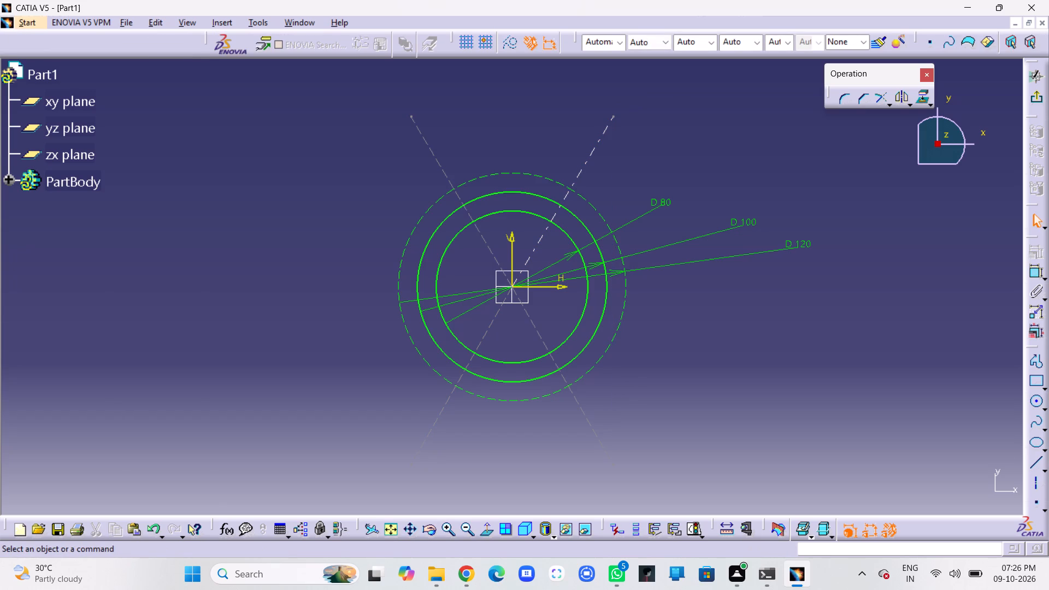
Constrain the angle between the lower-right axis and the vertical axis to 30 degrees, placing the dimension below the line's end.
left_click(1038, 268)
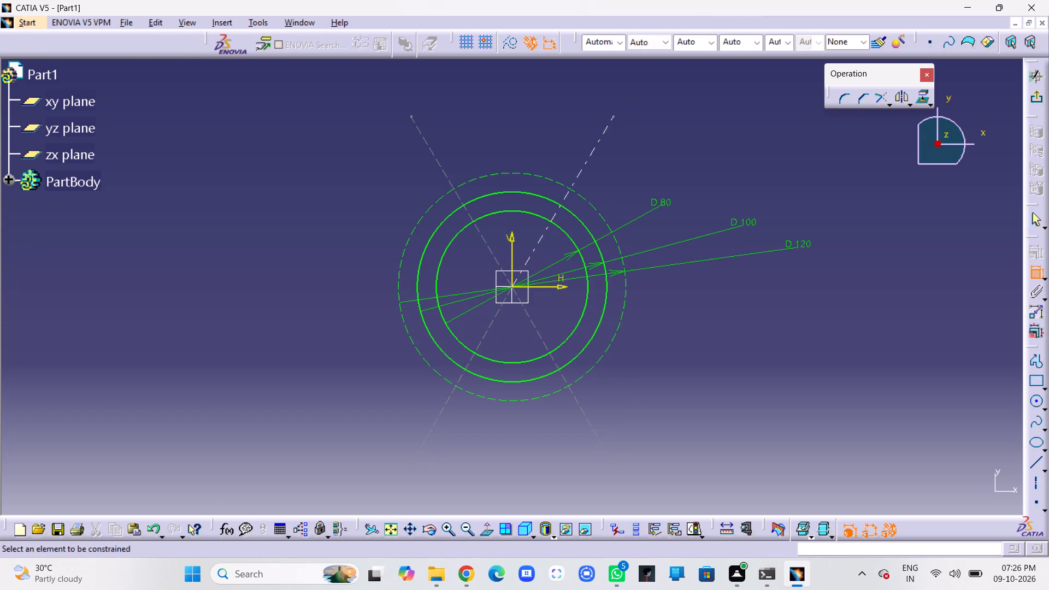
left_click(591, 421)
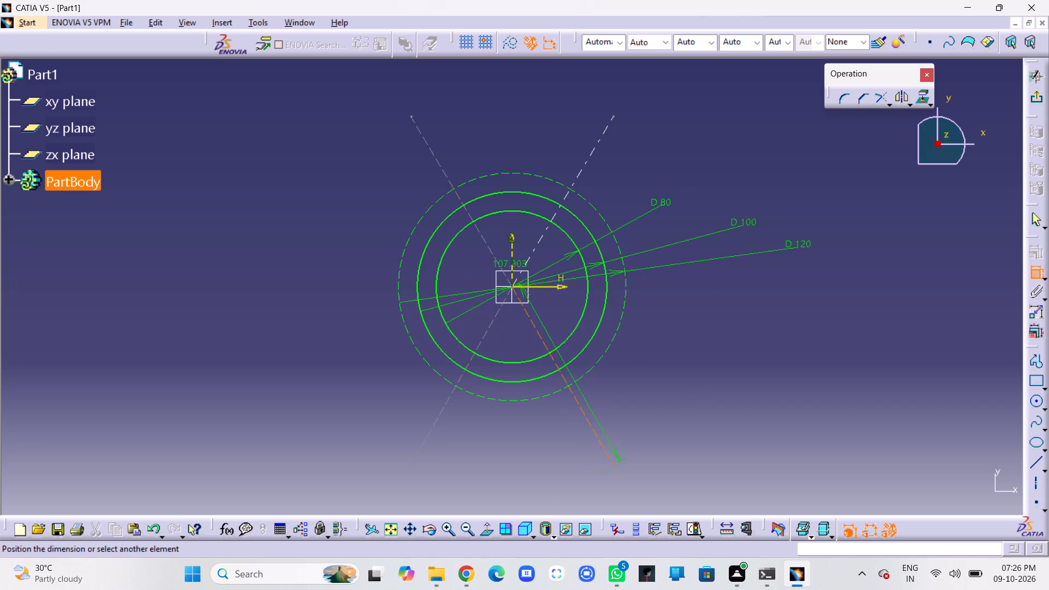
left_click(510, 265)
left_click(555, 446)
double_click(556, 442)
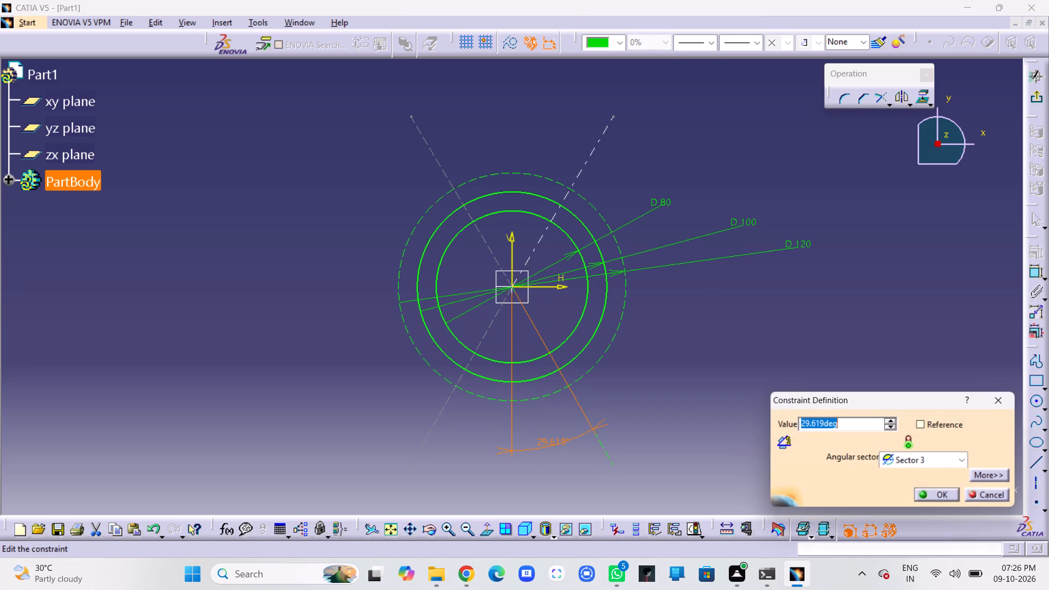
type("30")
key("Return")
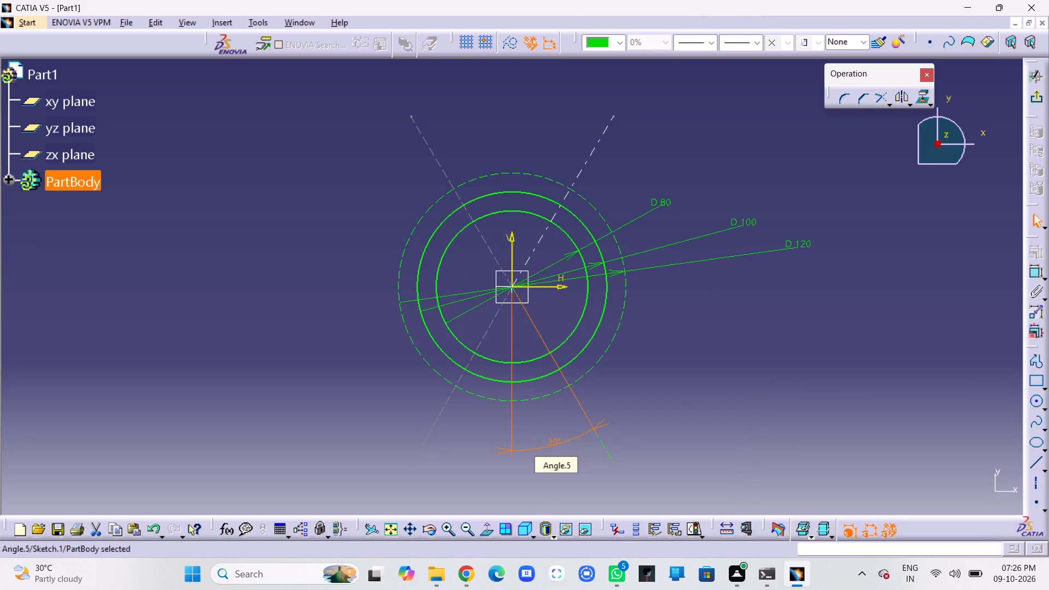
left_click_drag(558, 441, 571, 473)
left_click(683, 405)
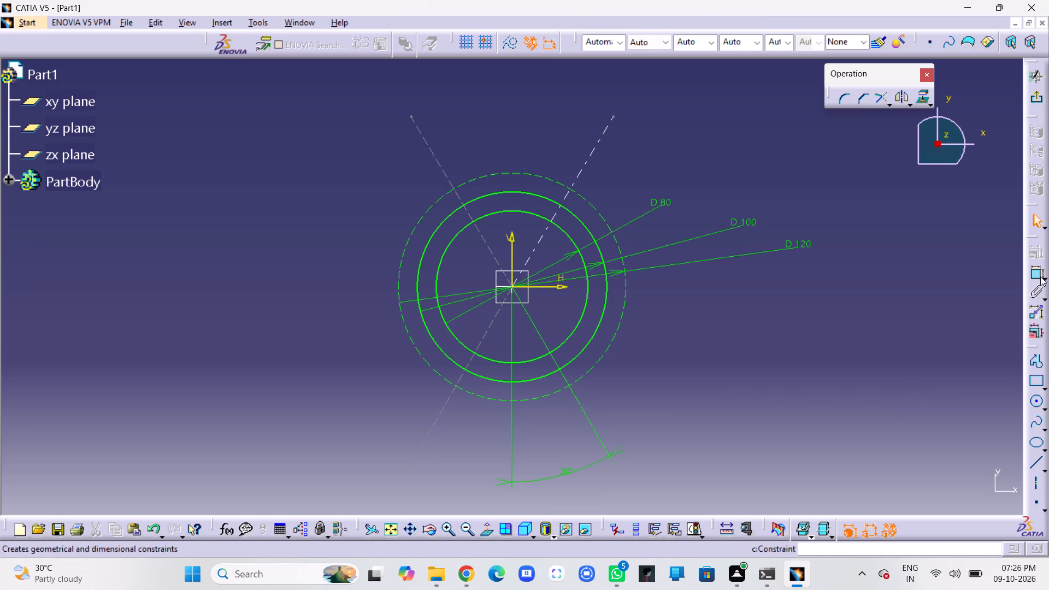
Constrain the angle between the lower-left axis and the vertical axis to 30 degrees.
left_click(1039, 273)
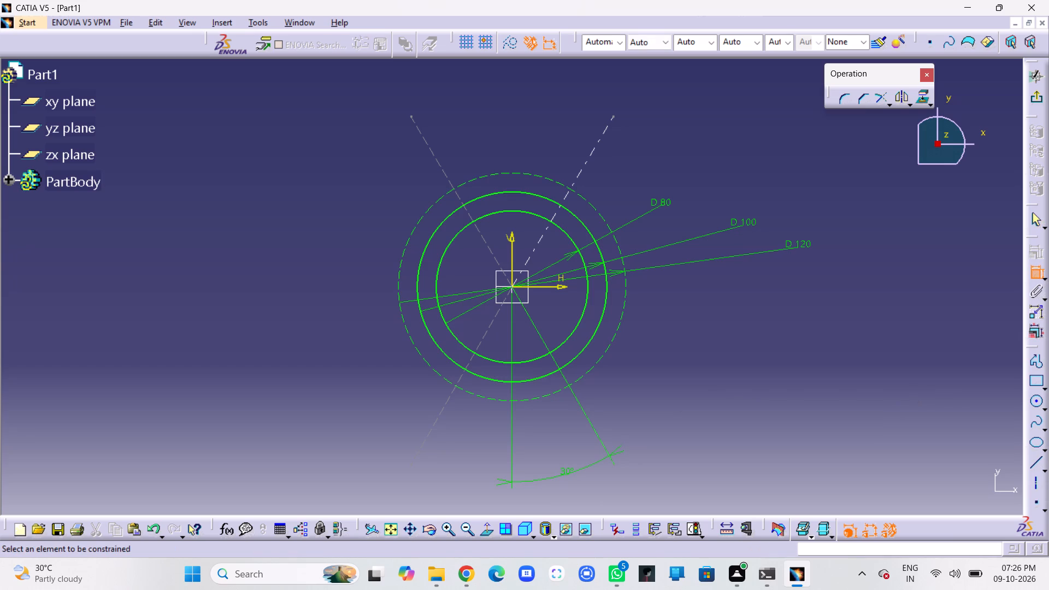
left_click(485, 331)
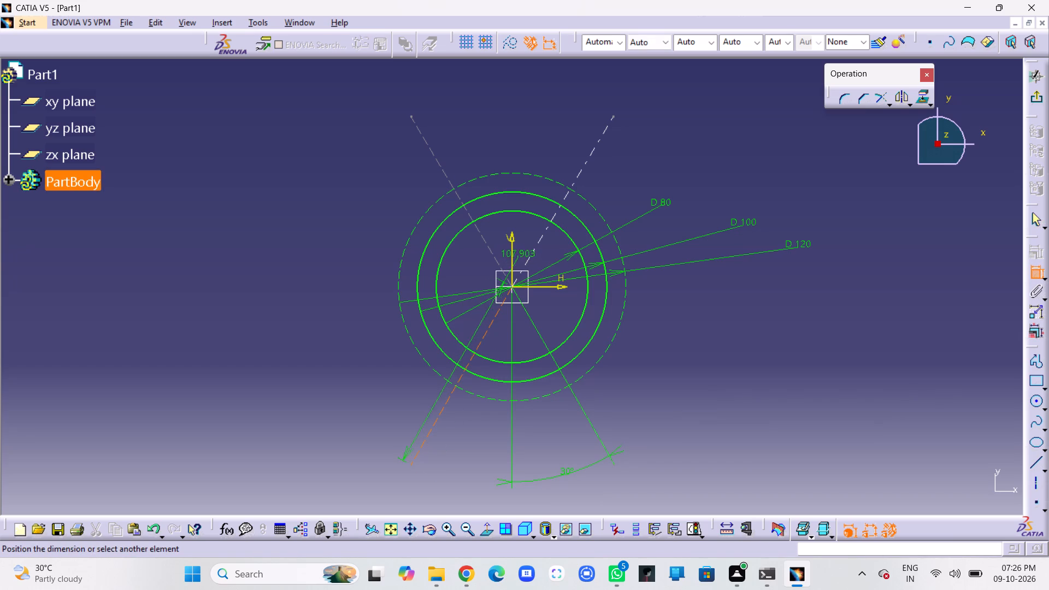
left_click(513, 251)
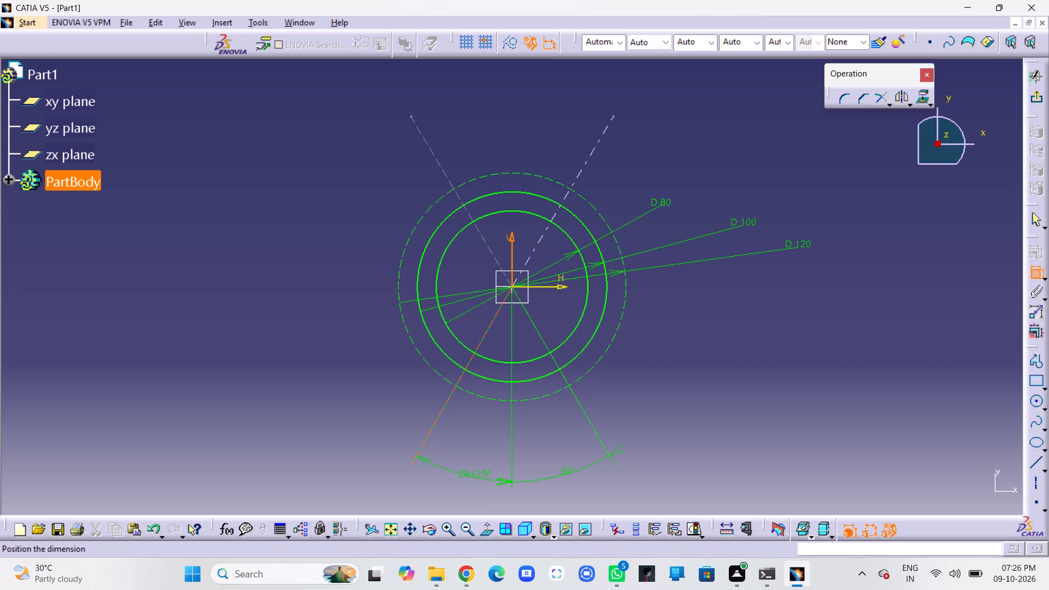
left_click(475, 477)
double_click(480, 473)
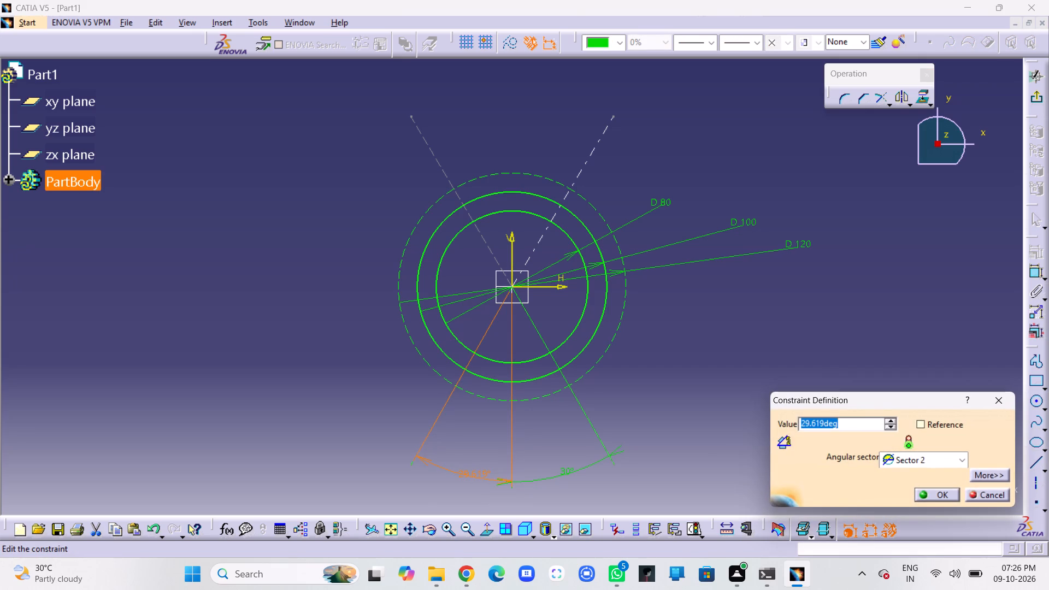
type("30")
key("Return")
left_click(796, 427)
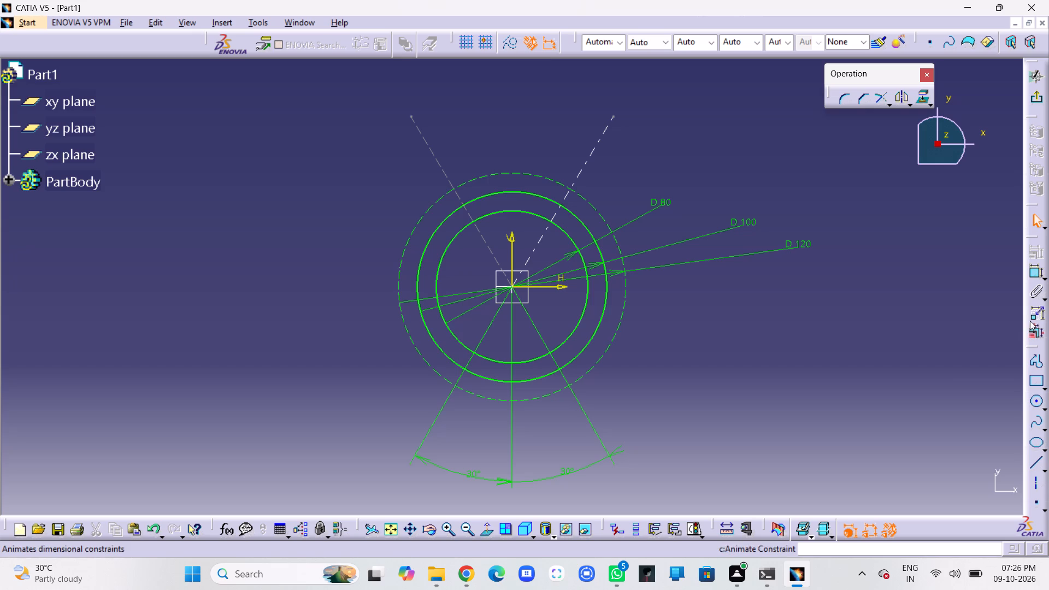
Add an angle constraint between the upper-right axis and the vertical axis, placed above the circles.
left_click(1034, 272)
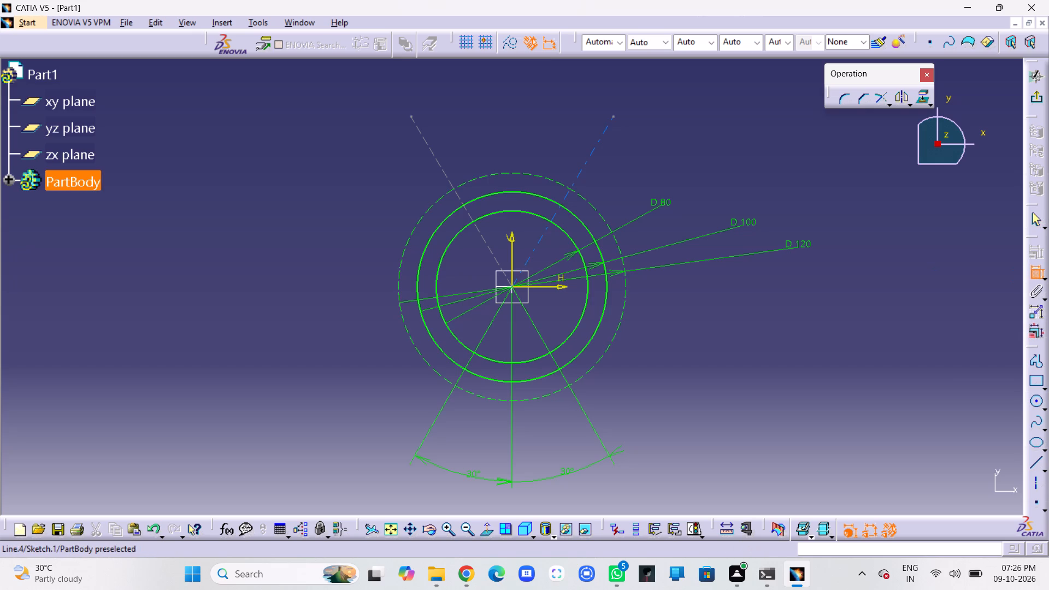
left_click(543, 237)
left_click(509, 246)
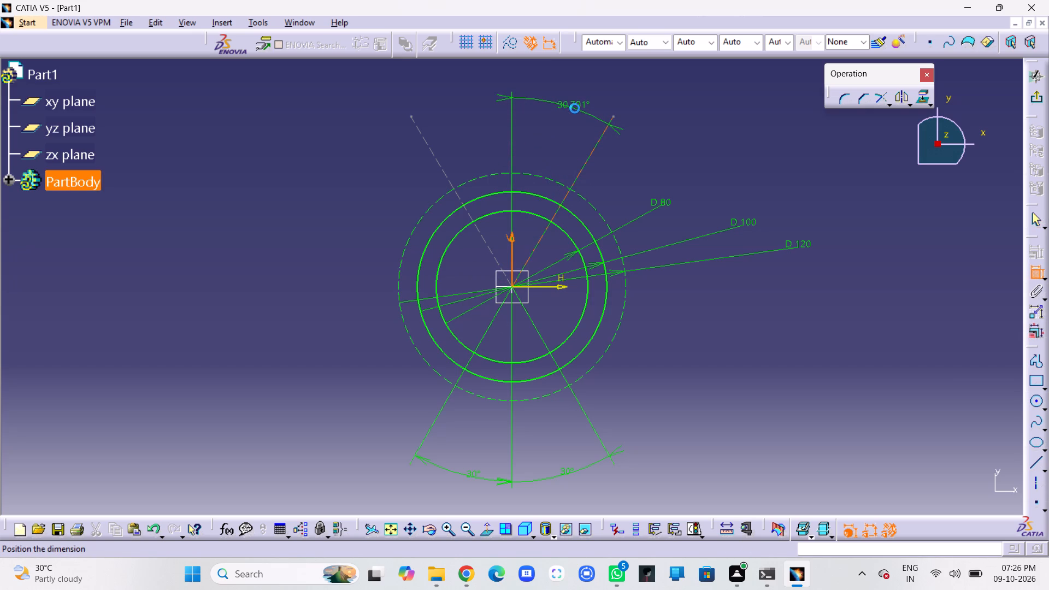
left_click(575, 108)
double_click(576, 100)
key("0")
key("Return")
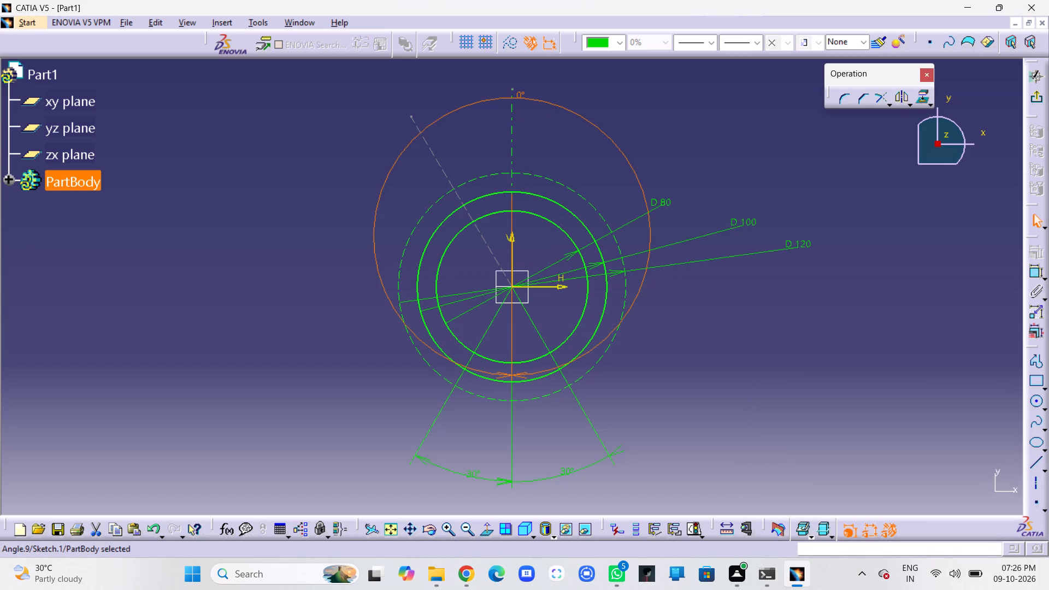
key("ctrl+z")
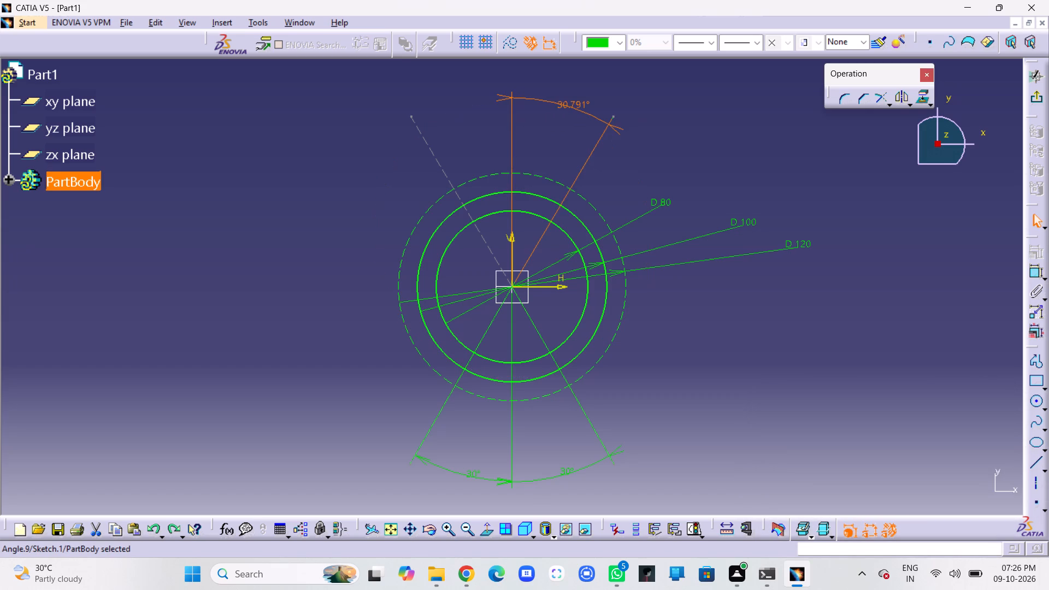
Set the angle between the upper-right axis and the vertical axis to 30 degrees.
left_click(666, 120)
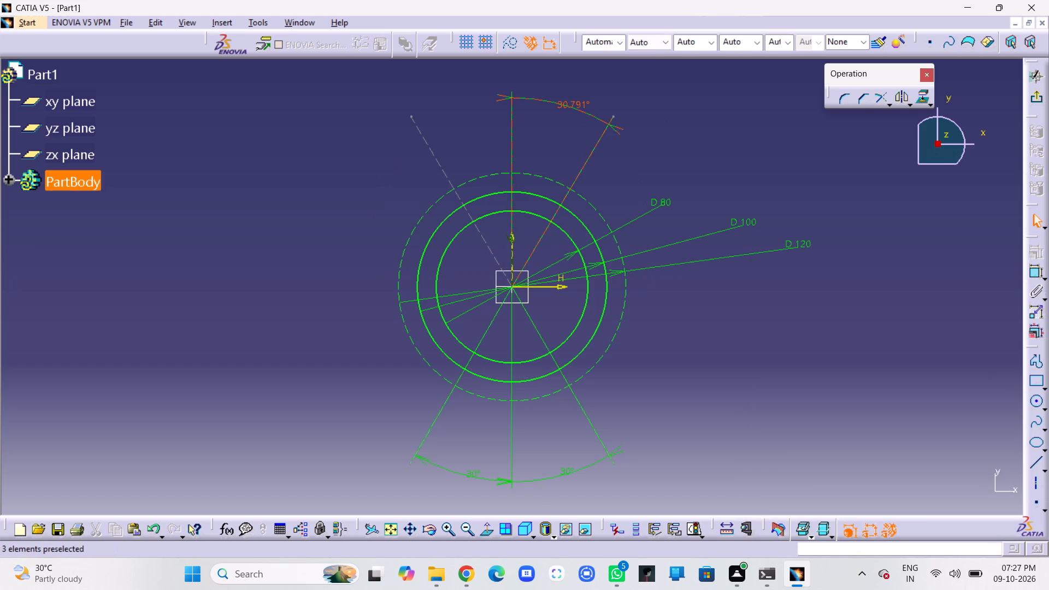
double_click(578, 101)
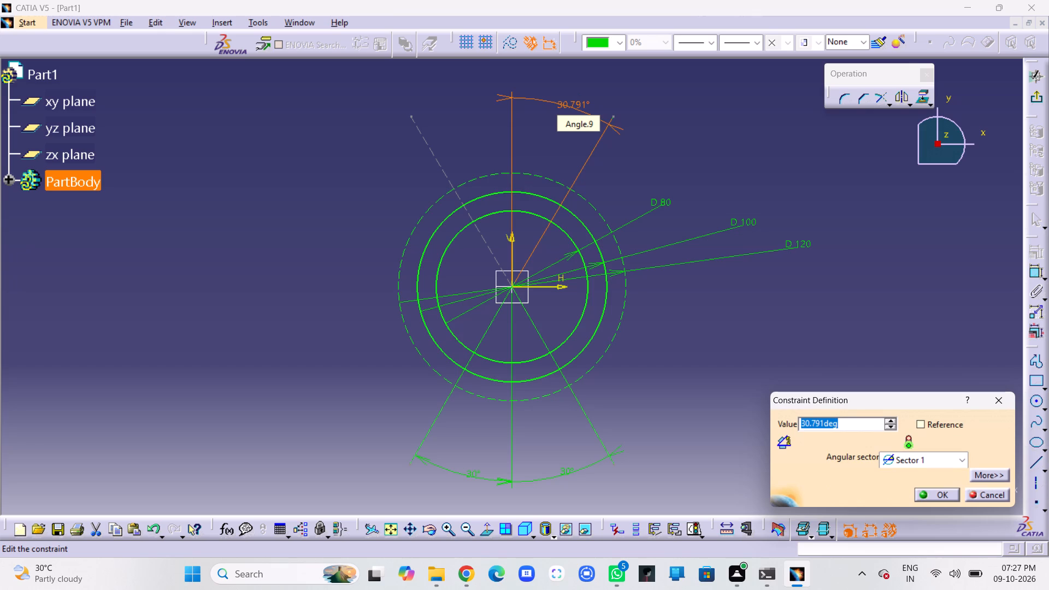
type("30")
key("Return")
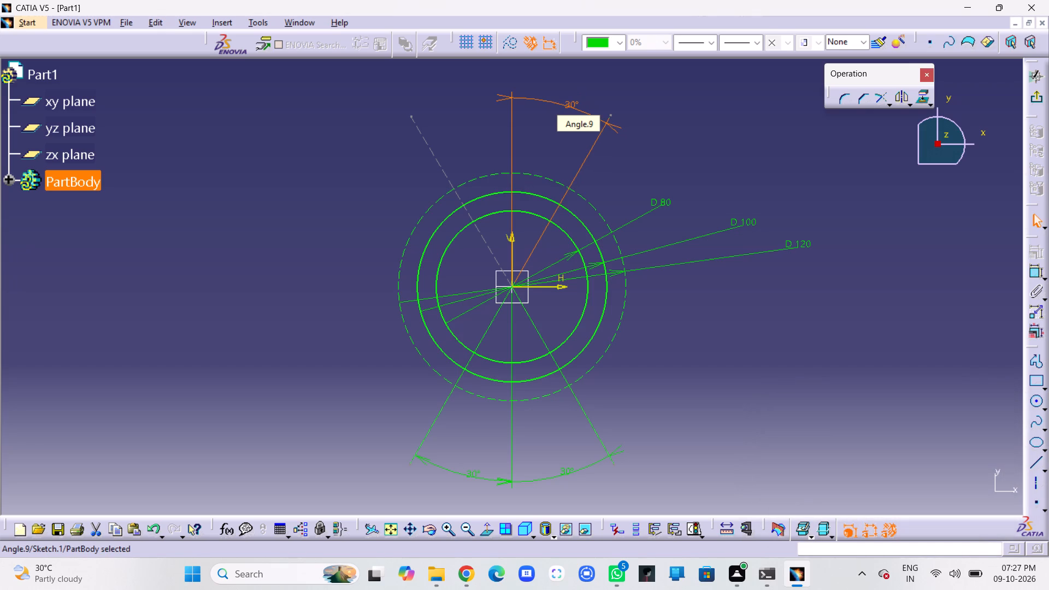
left_click(620, 92)
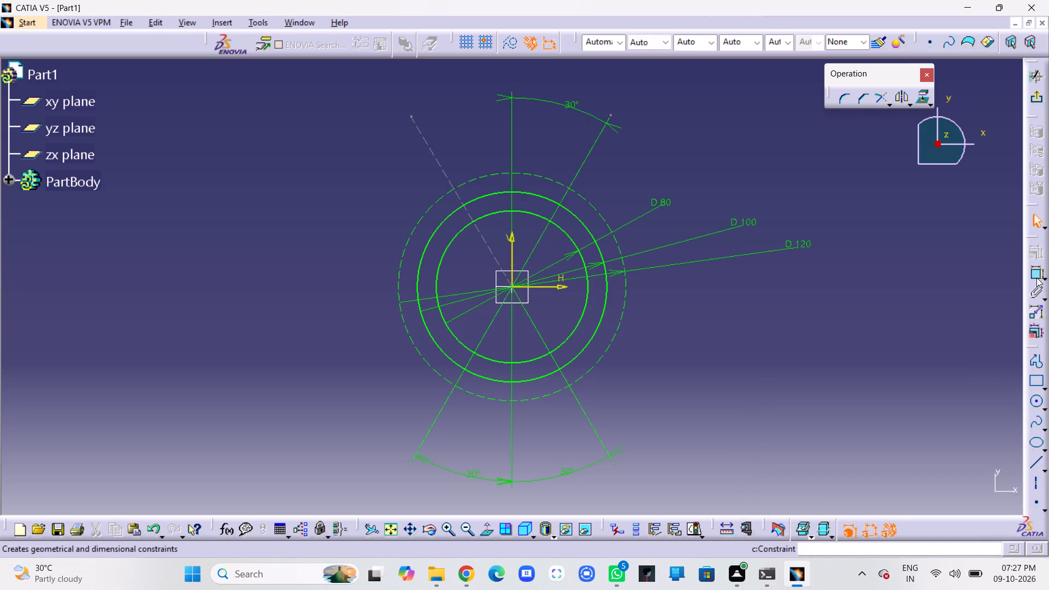
Constrain the angle between the upper-left axis and the vertical axis to 30 degrees.
left_click(1035, 275)
left_click(512, 124)
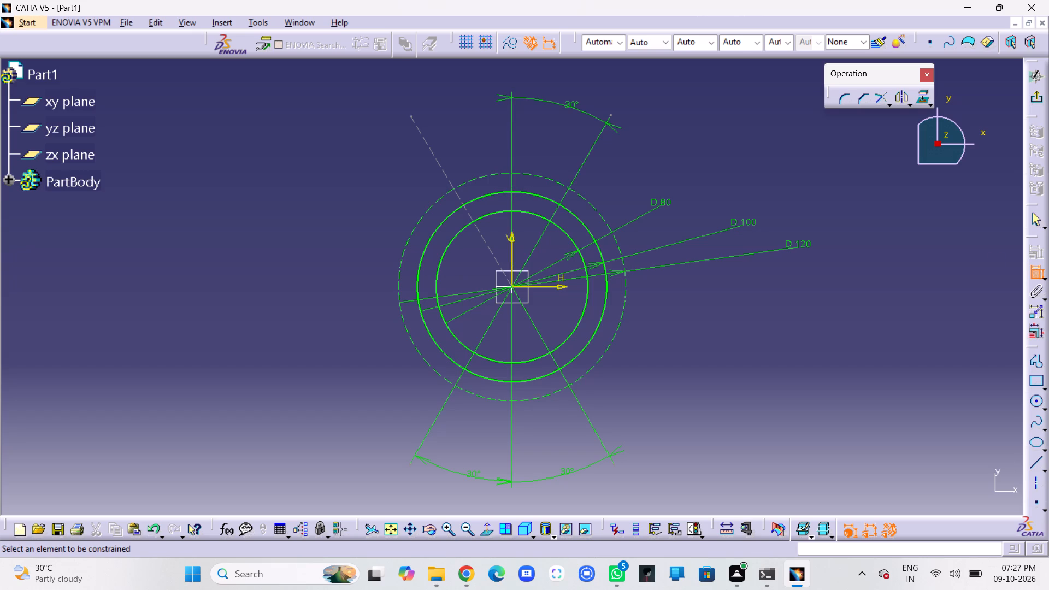
left_click(424, 135)
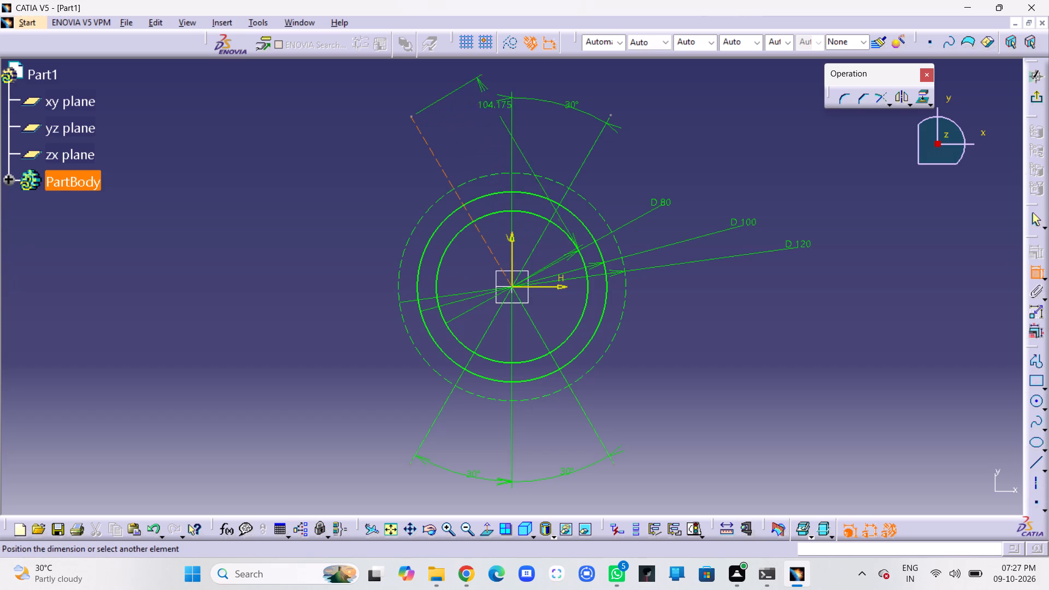
left_click(511, 242)
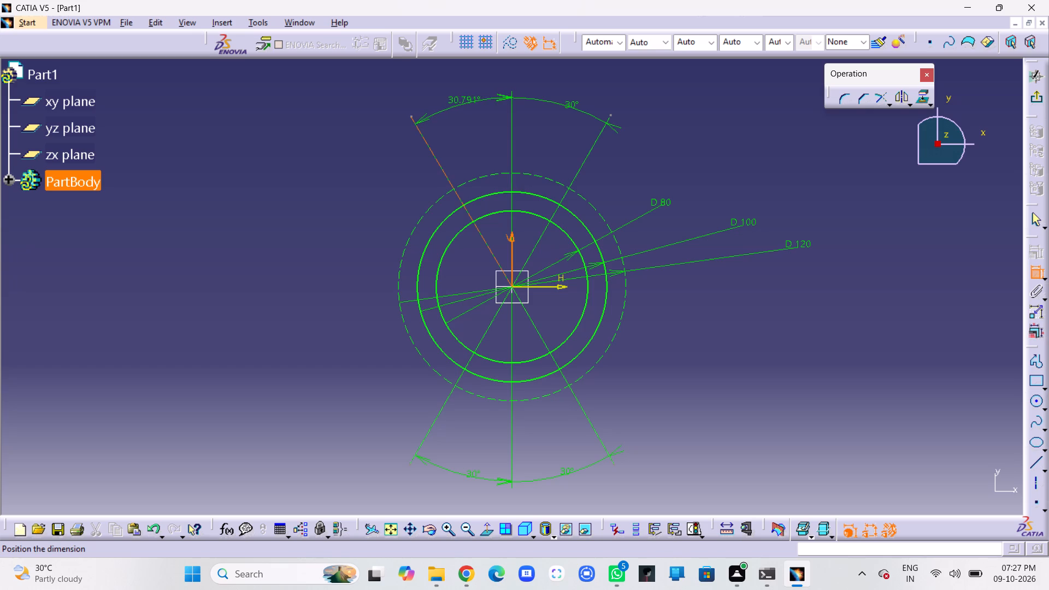
left_click(465, 103)
double_click(467, 98)
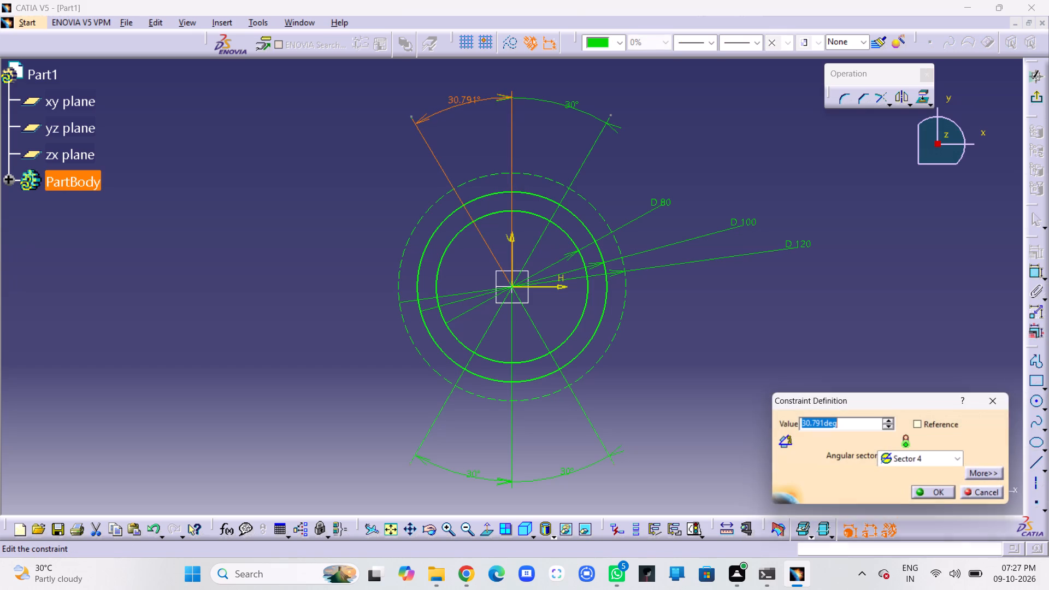
type("30")
key("Return")
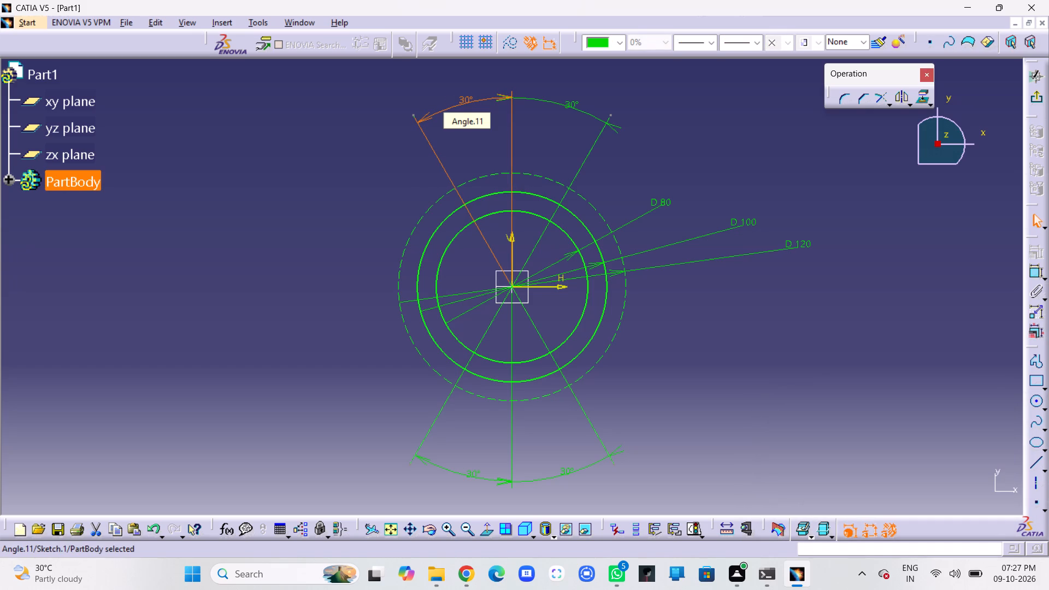
left_click(299, 133)
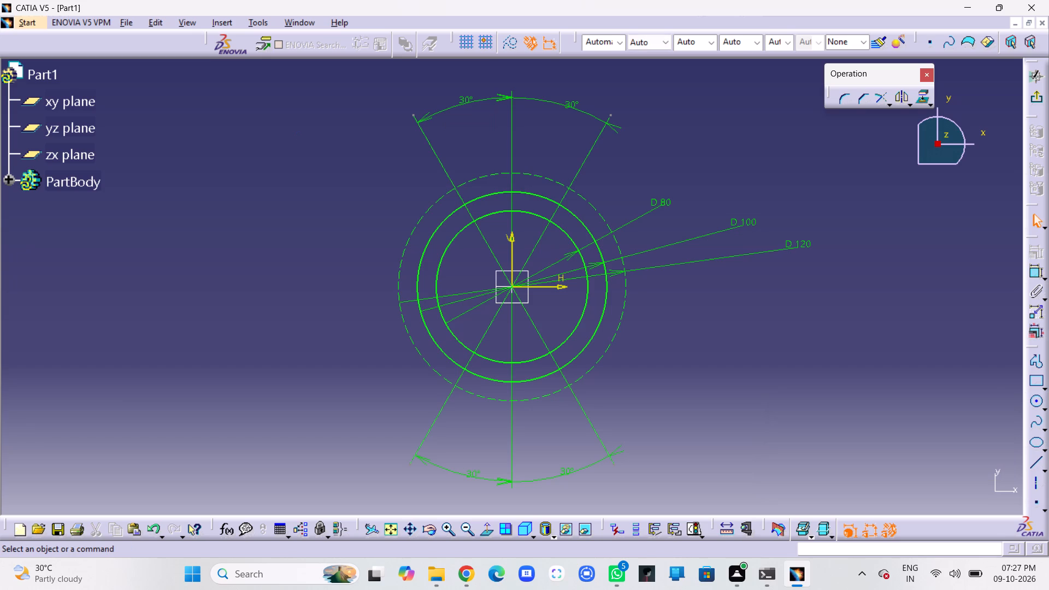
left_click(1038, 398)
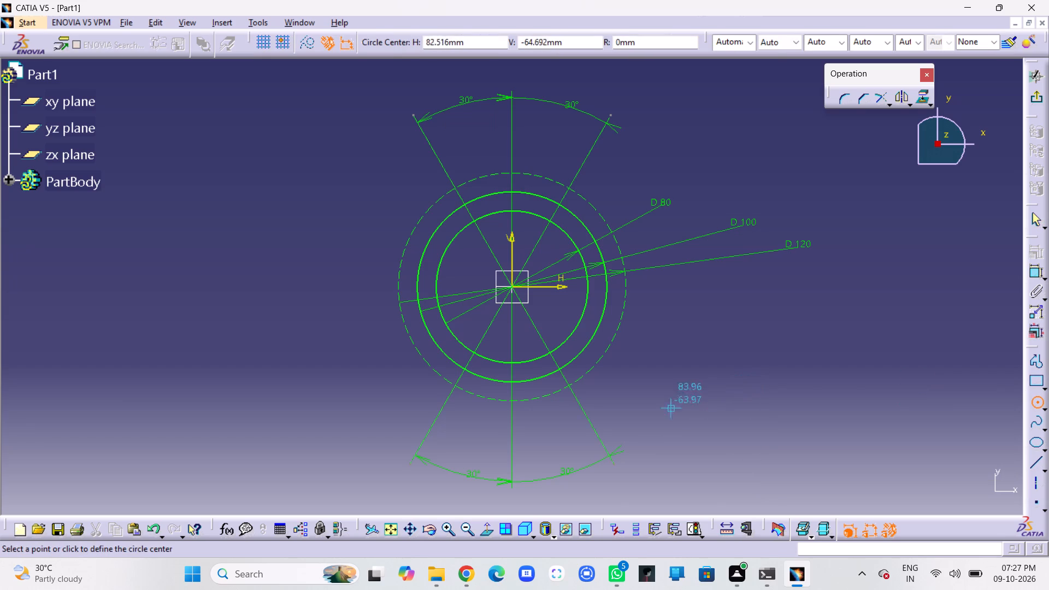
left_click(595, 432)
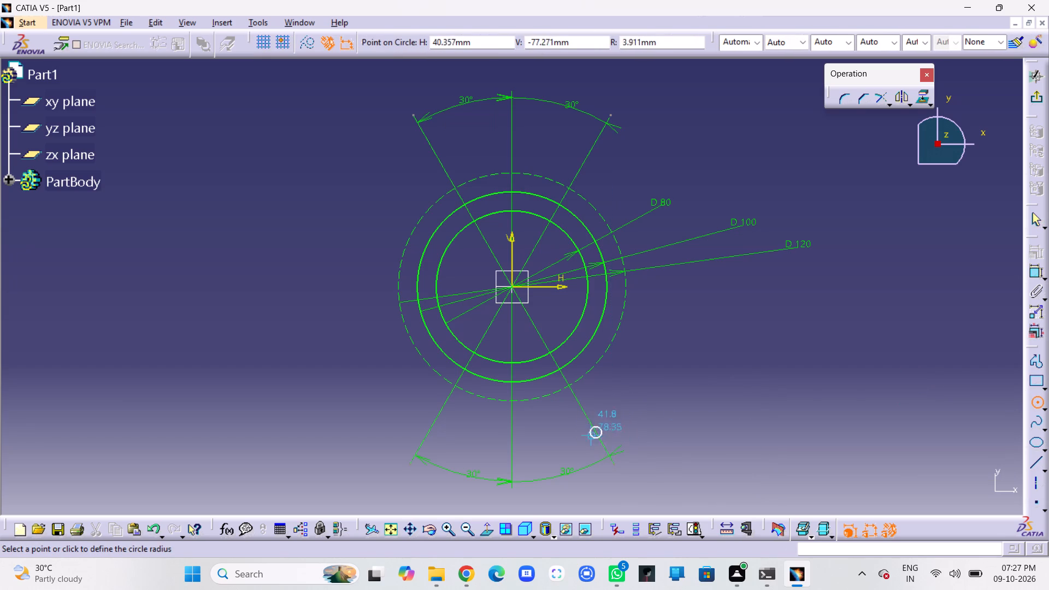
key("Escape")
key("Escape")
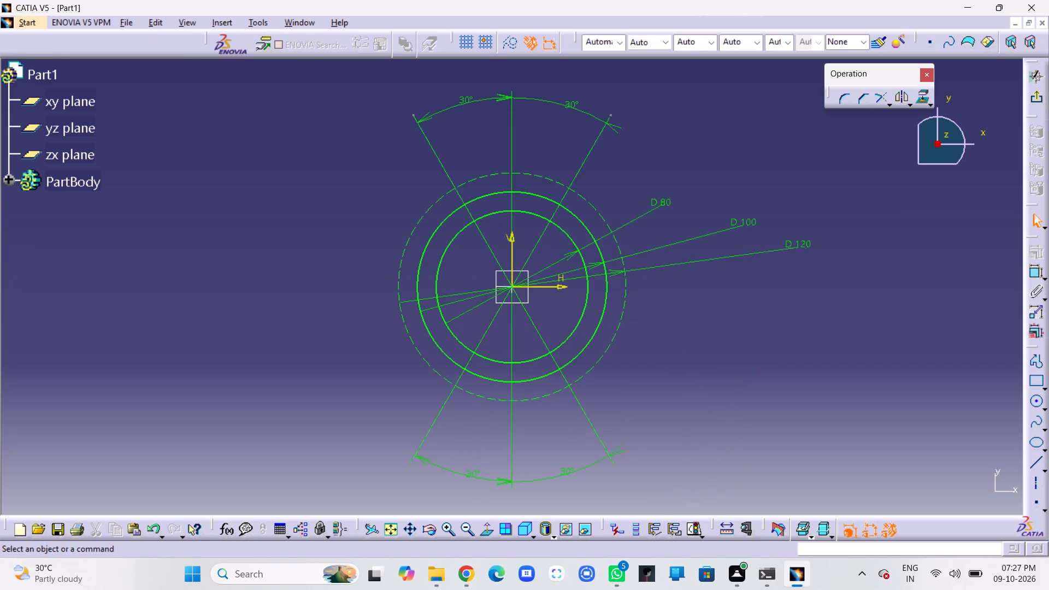
Draw a circle about 36 mm in diameter centred on the lower-right axis, outside the dashed circle, at about H 42, V -72 mm.
left_click(1038, 400)
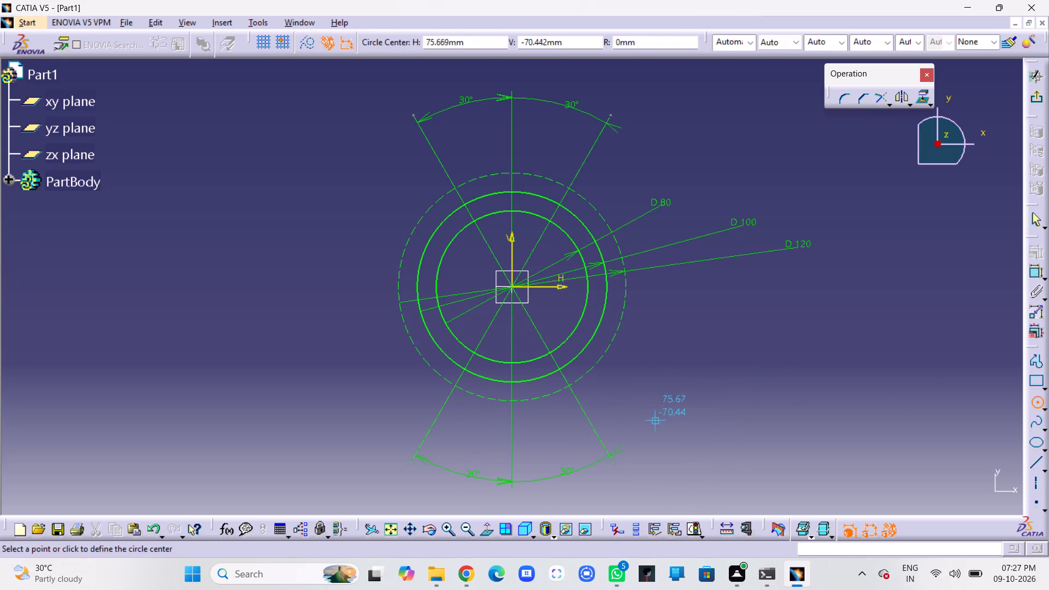
left_click(590, 424)
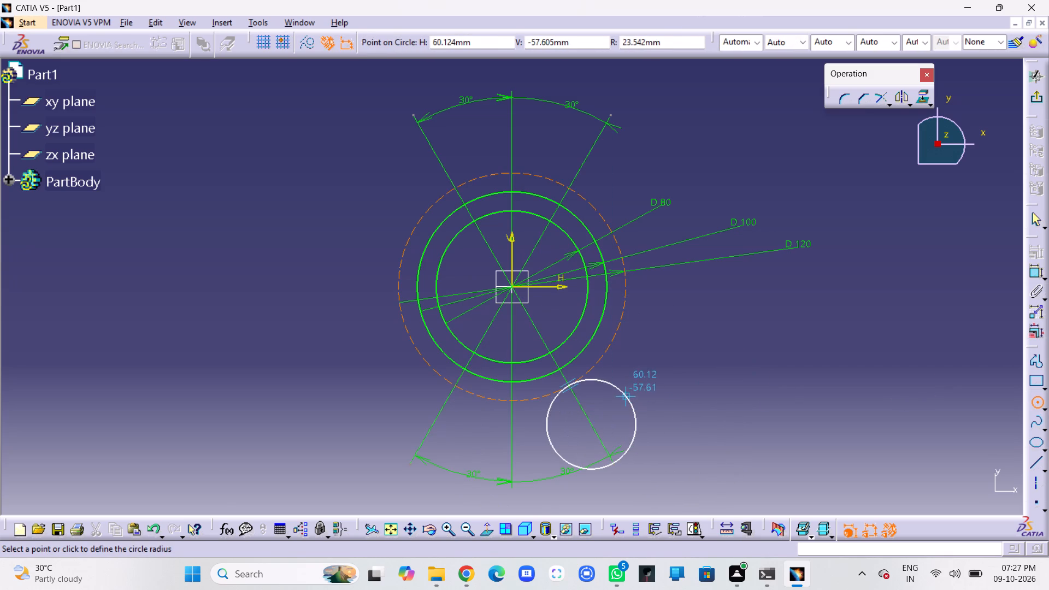
left_click(619, 405)
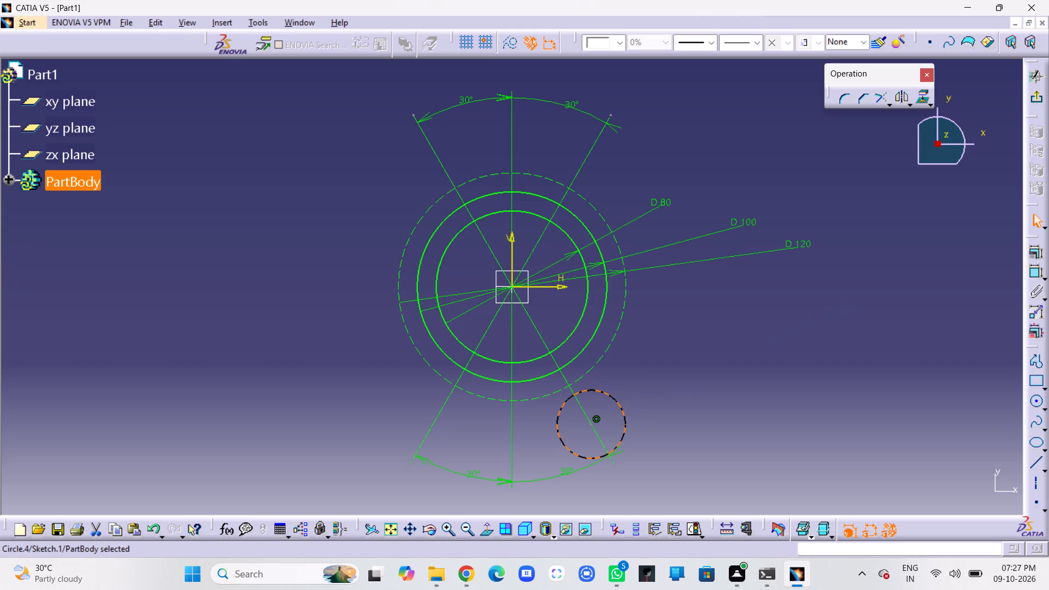
Dimension the lower-right small circle, switch the dimension from diameter to radius, and set it to 10 mm.
left_click(1037, 268)
left_click(710, 438)
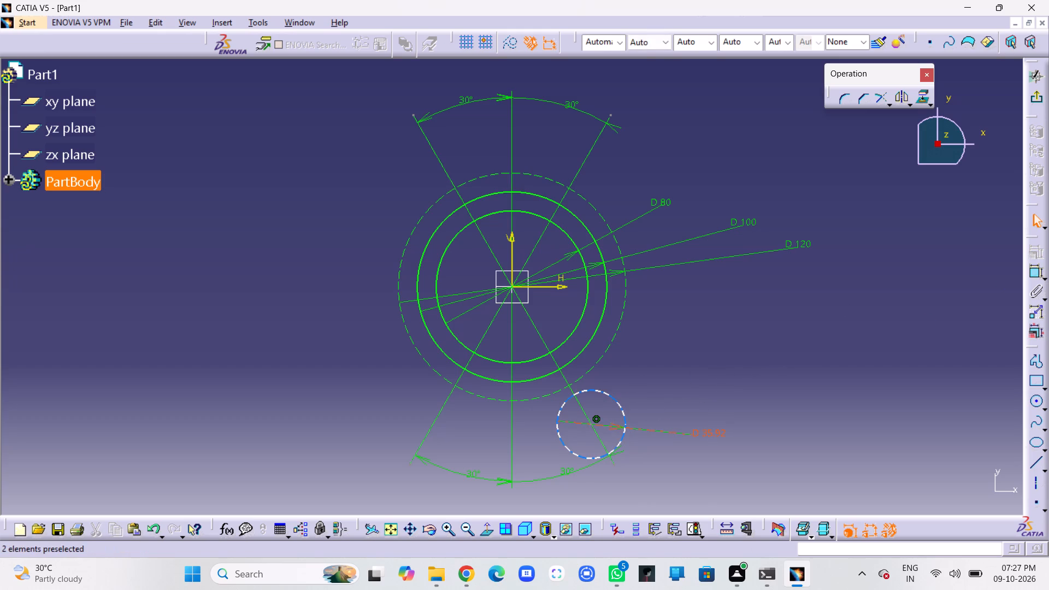
double_click(715, 431)
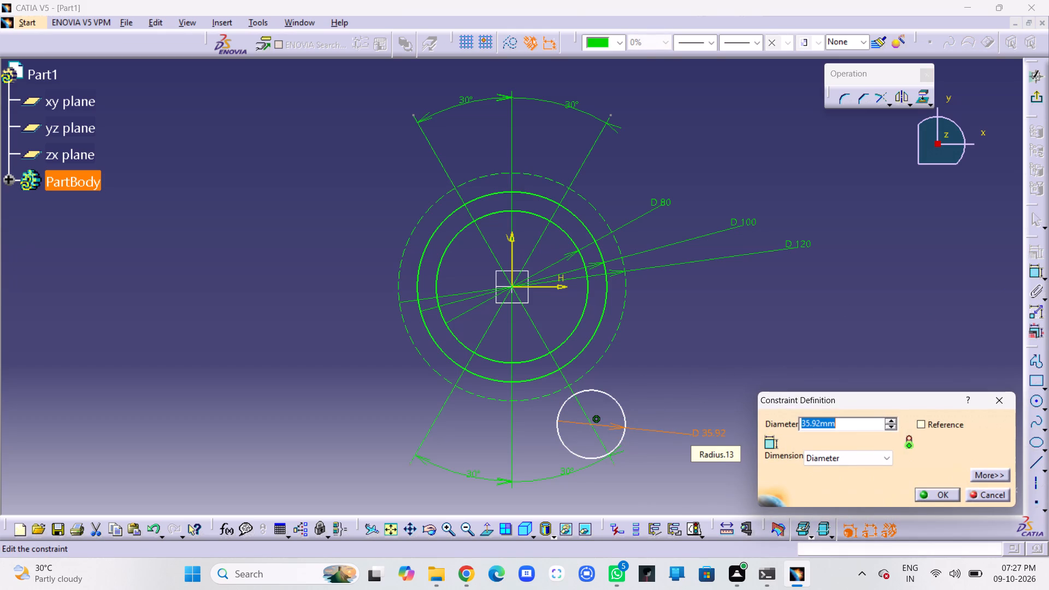
left_click(858, 458)
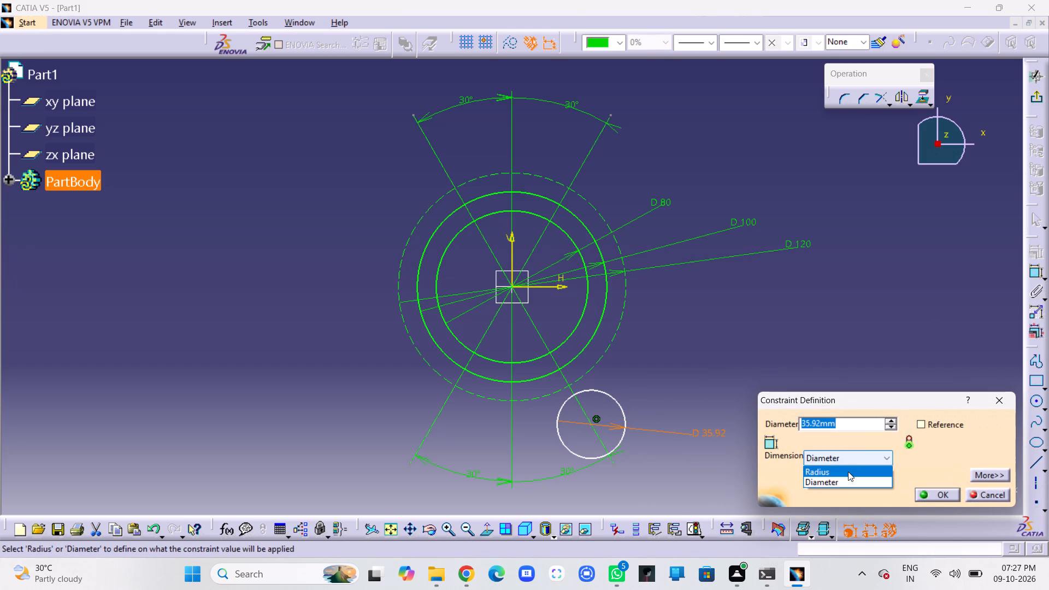
left_click(848, 471)
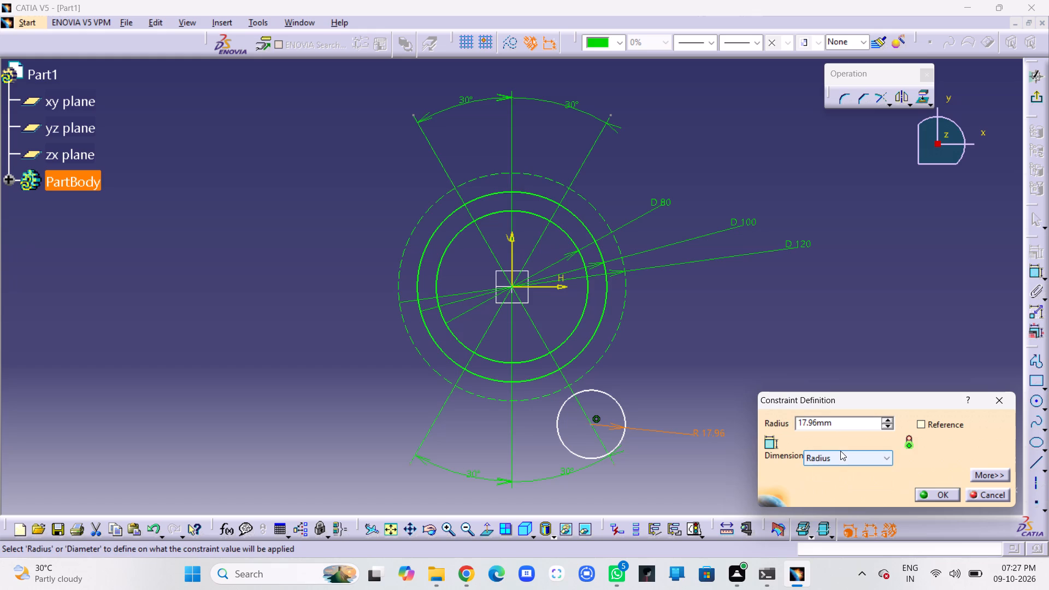
double_click(845, 424)
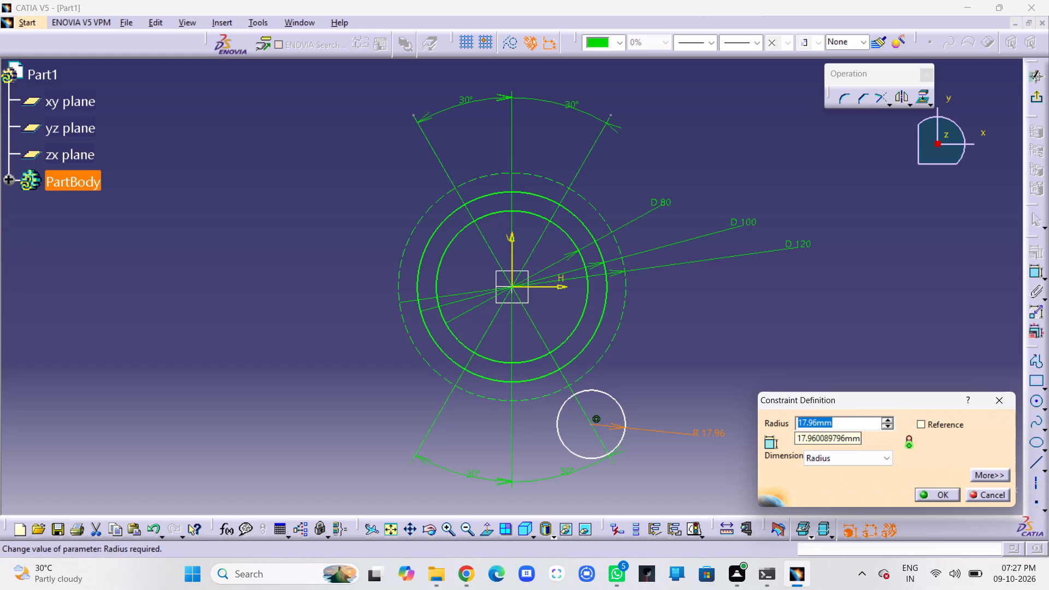
type("10")
key("Return")
left_click(829, 411)
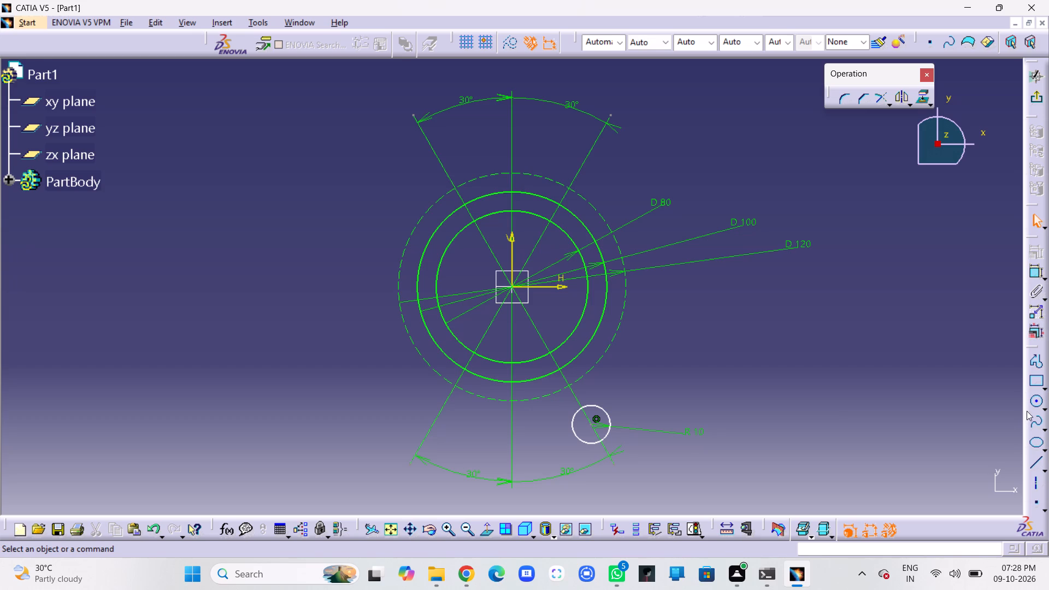
Draw a circle centred on the lower-left axis, level with the lower-right small circle, and constrain its radius to 10 mm.
left_click(1039, 398)
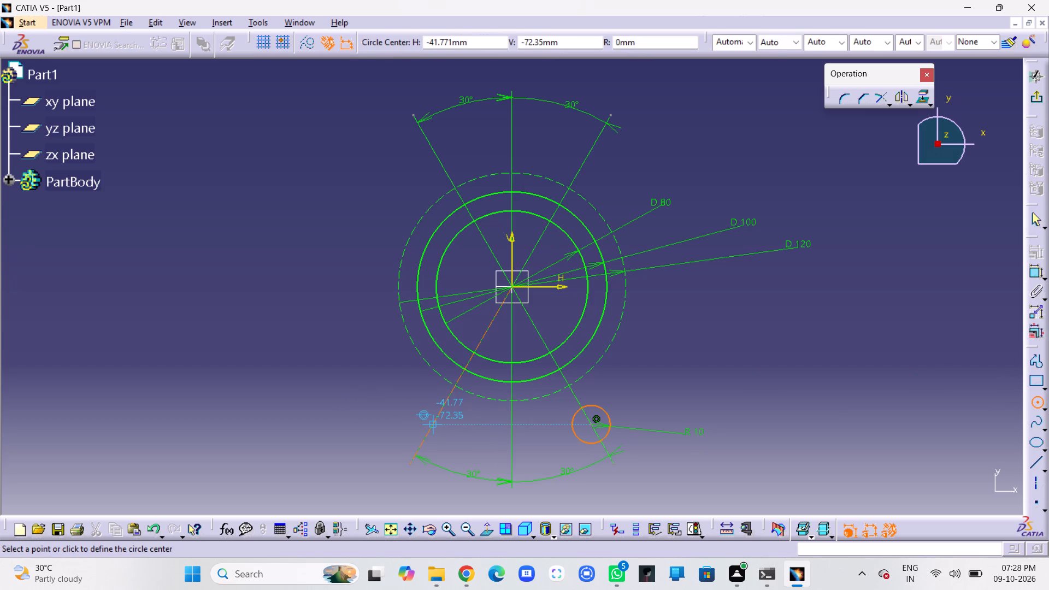
left_click(433, 426)
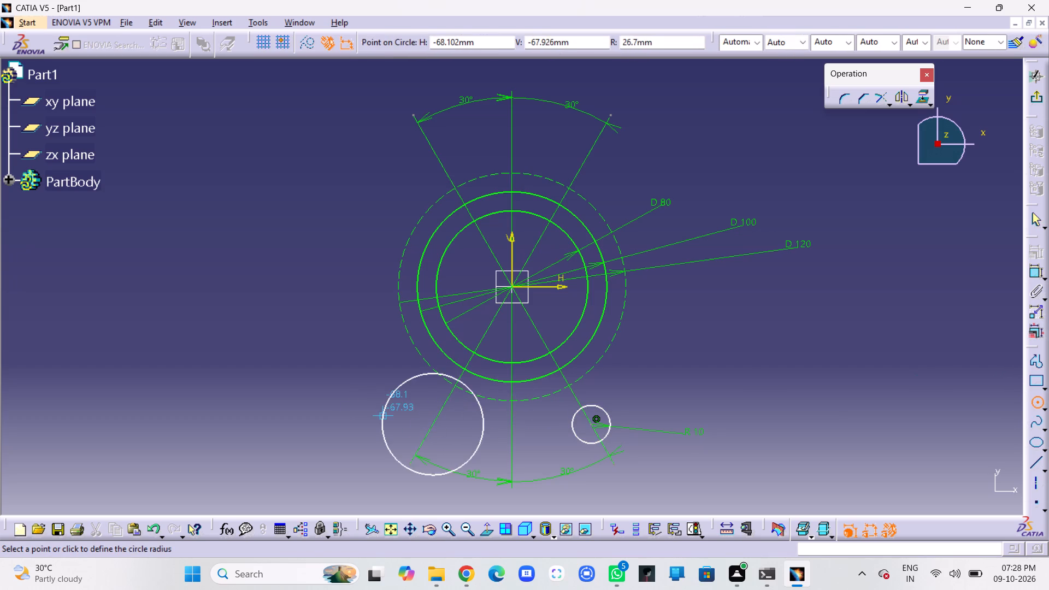
left_click(407, 417)
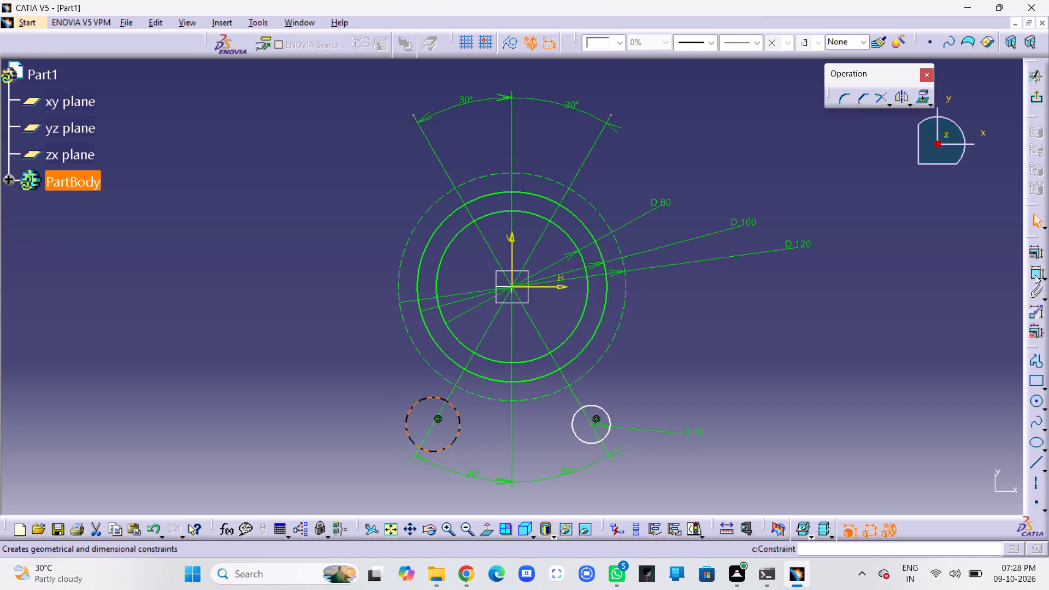
left_click(1037, 274)
left_click(315, 423)
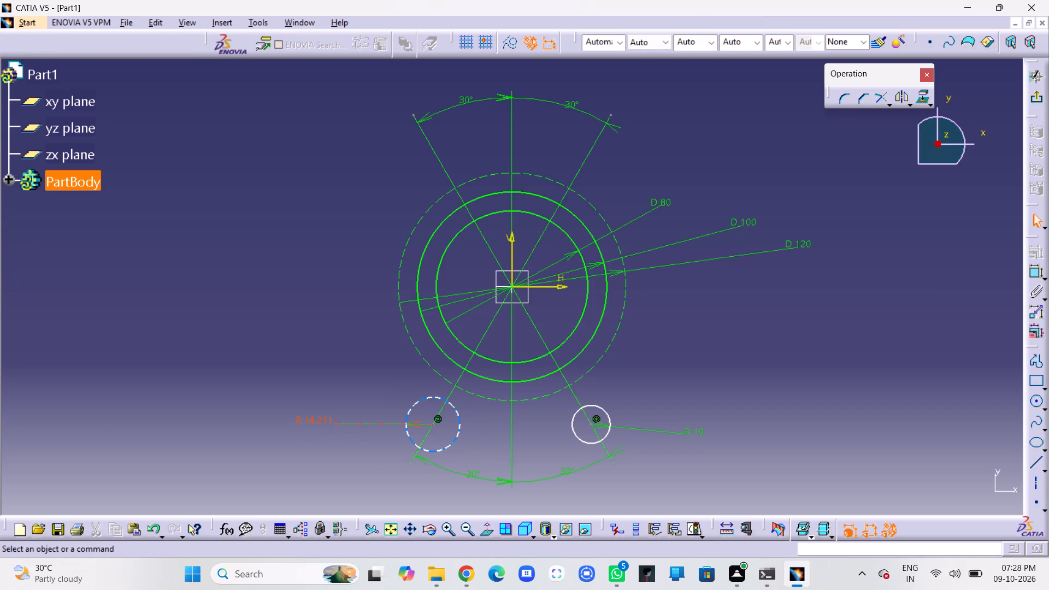
double_click(318, 422)
type("10")
key("Return")
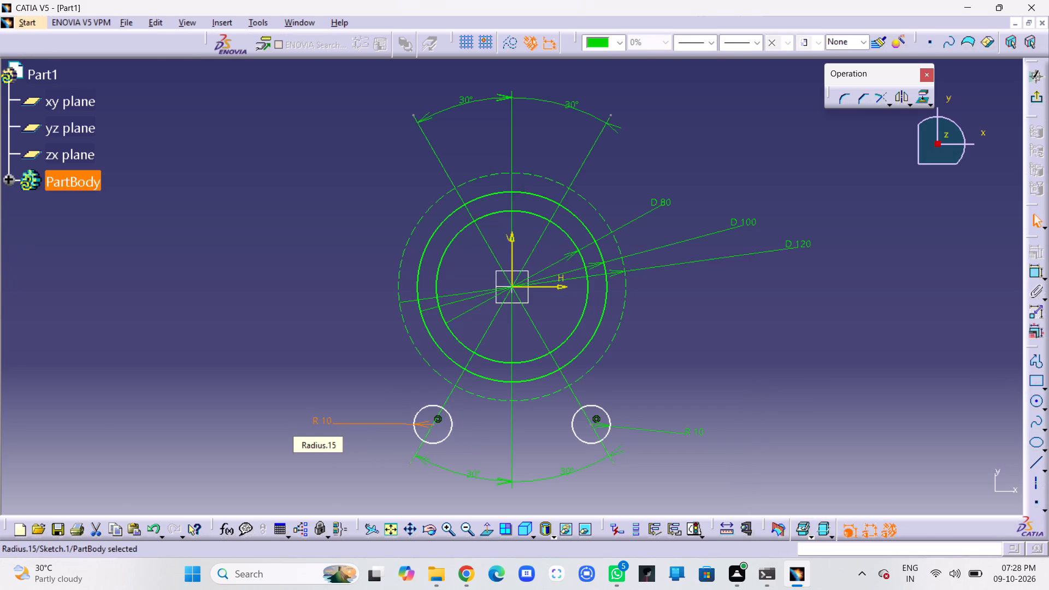
Draw a circle centred on the upper-right axis, directly above the lower-right small circle, and constrain its radius to 10 mm.
left_click(1037, 402)
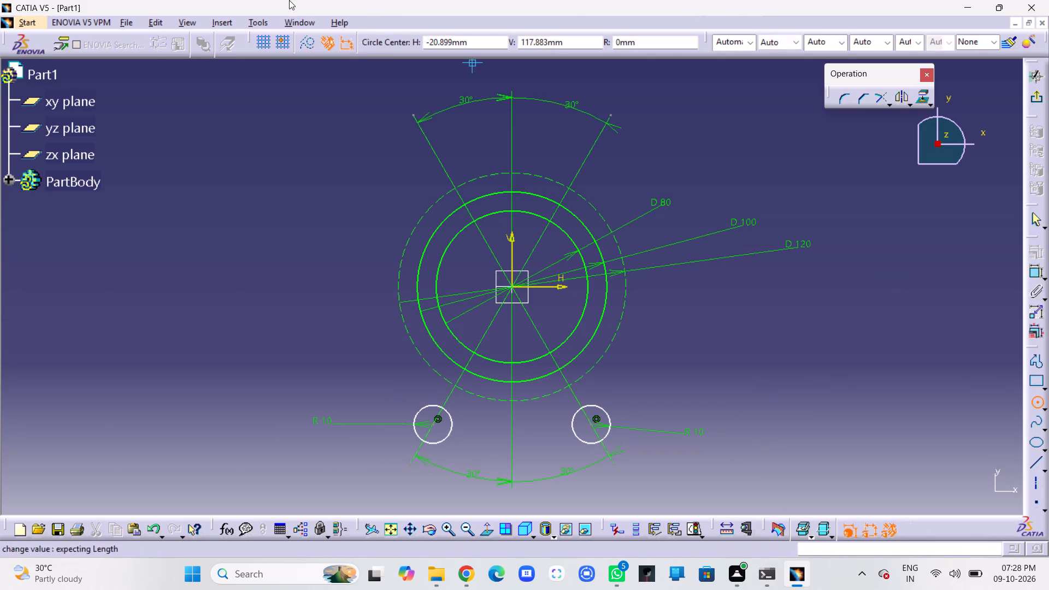
left_click(592, 147)
left_click(612, 156)
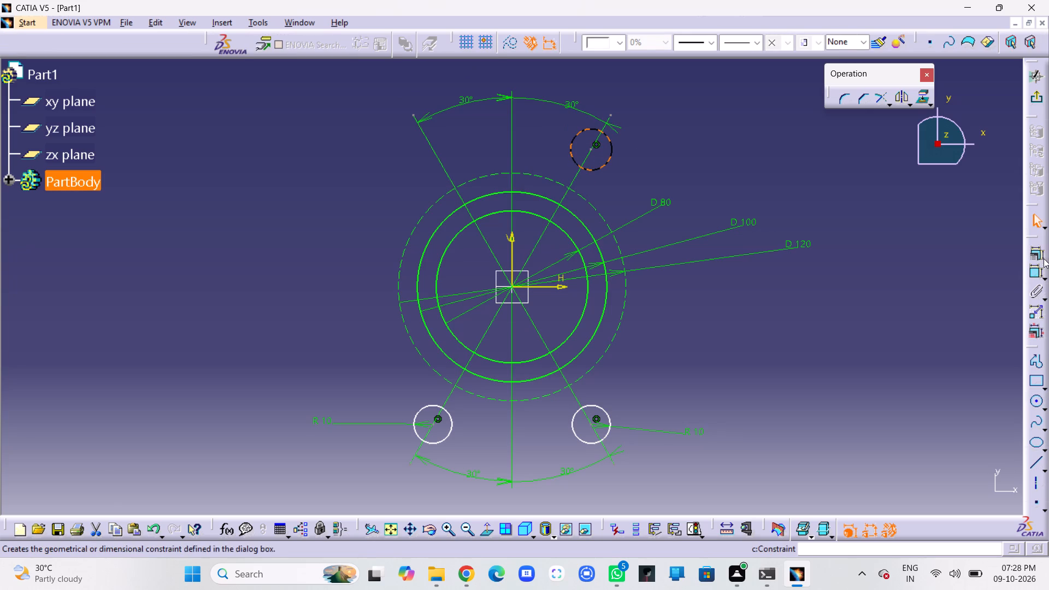
left_click(1039, 269)
left_click(699, 119)
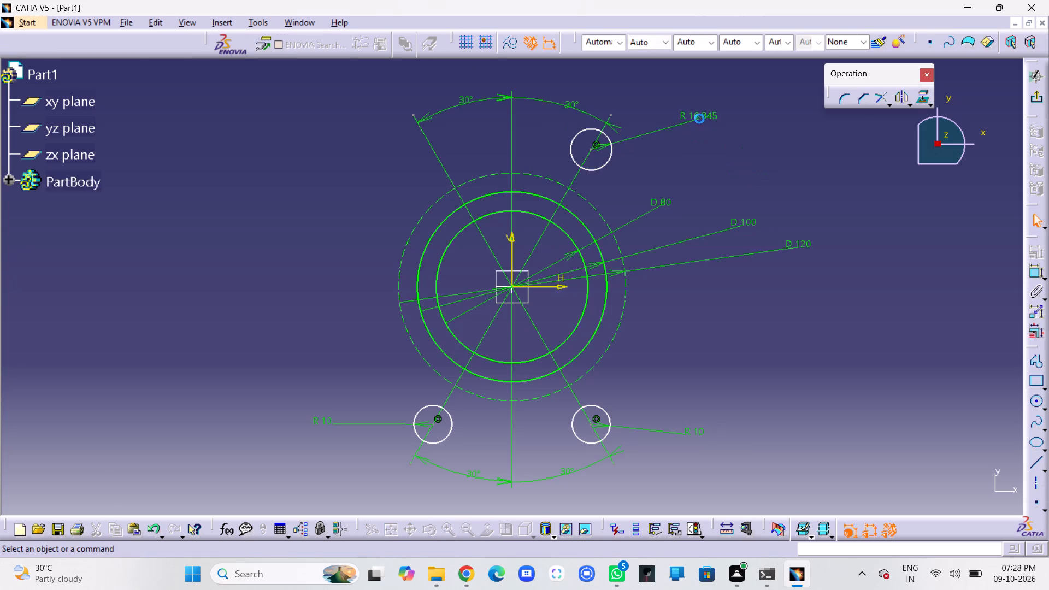
double_click(703, 116)
type("10")
key("Return")
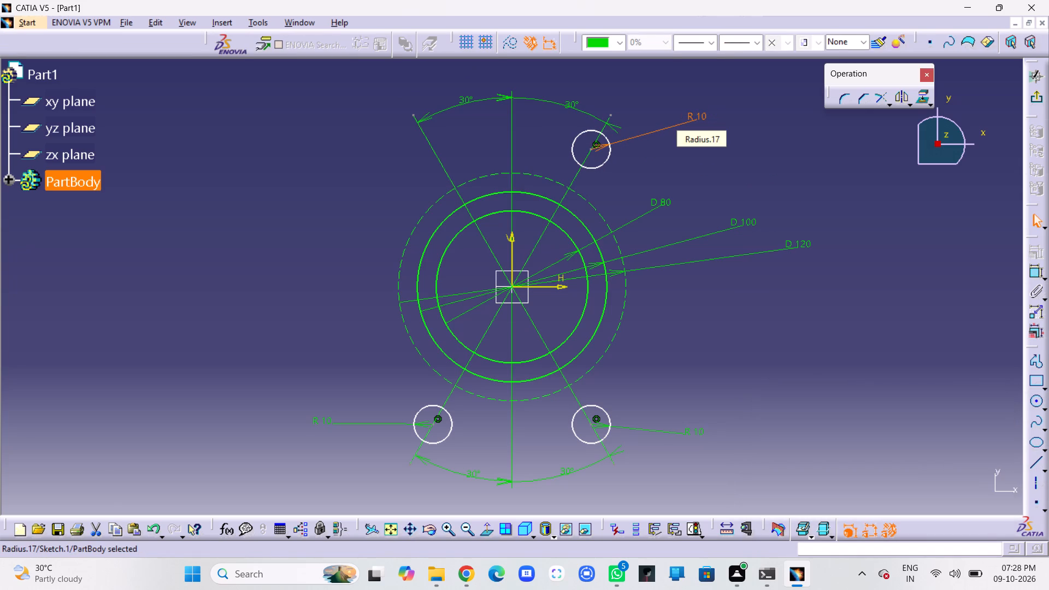
left_click(741, 142)
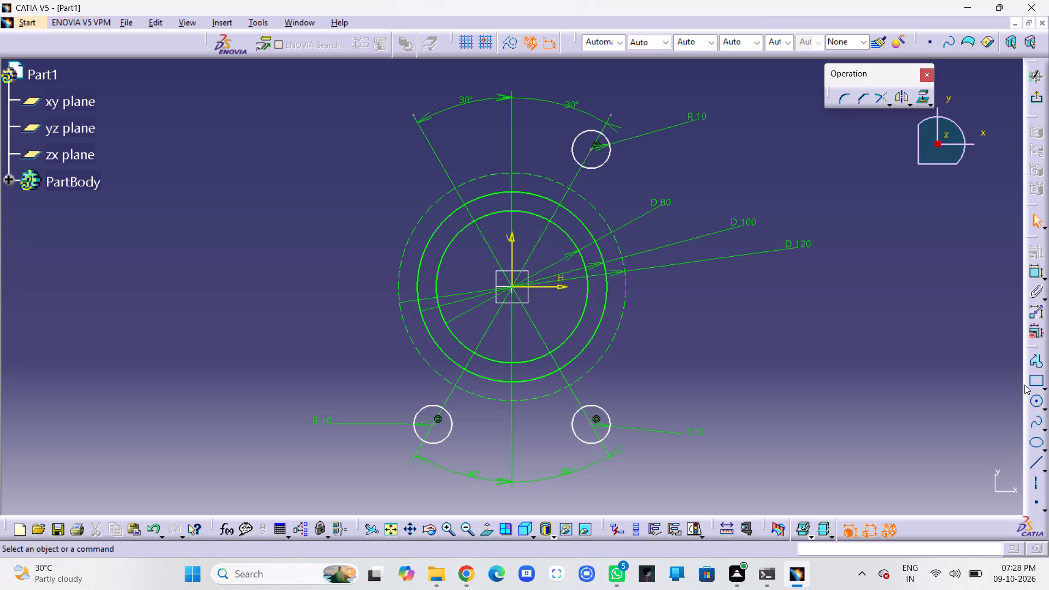
Draw a circle centred on the upper-left axis, level with the upper-right small circle, and constrain its radius to 10 mm.
left_click(1039, 406)
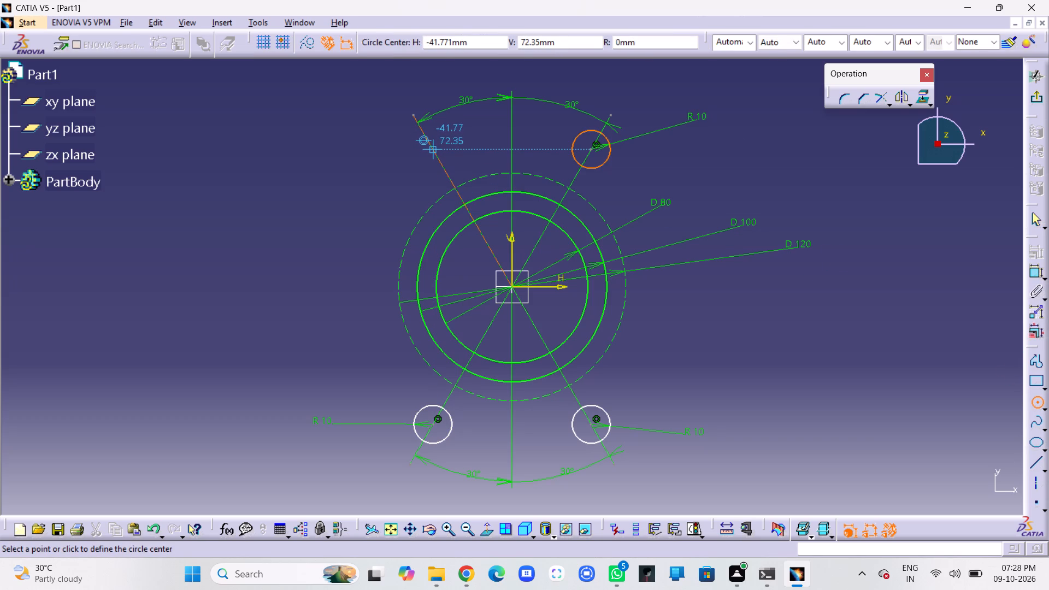
left_click(429, 150)
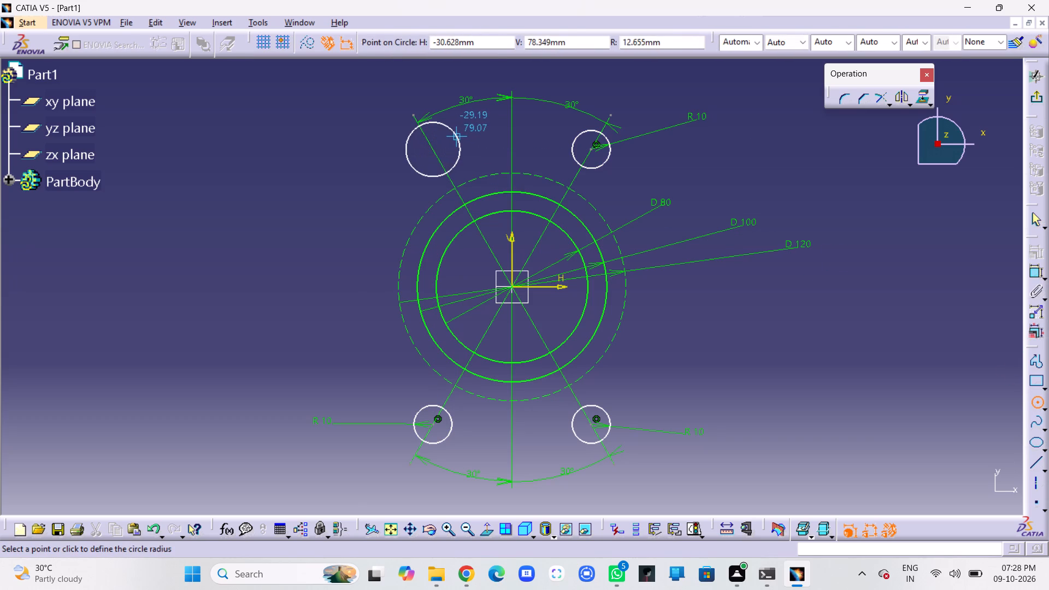
left_click(456, 137)
left_click(1035, 267)
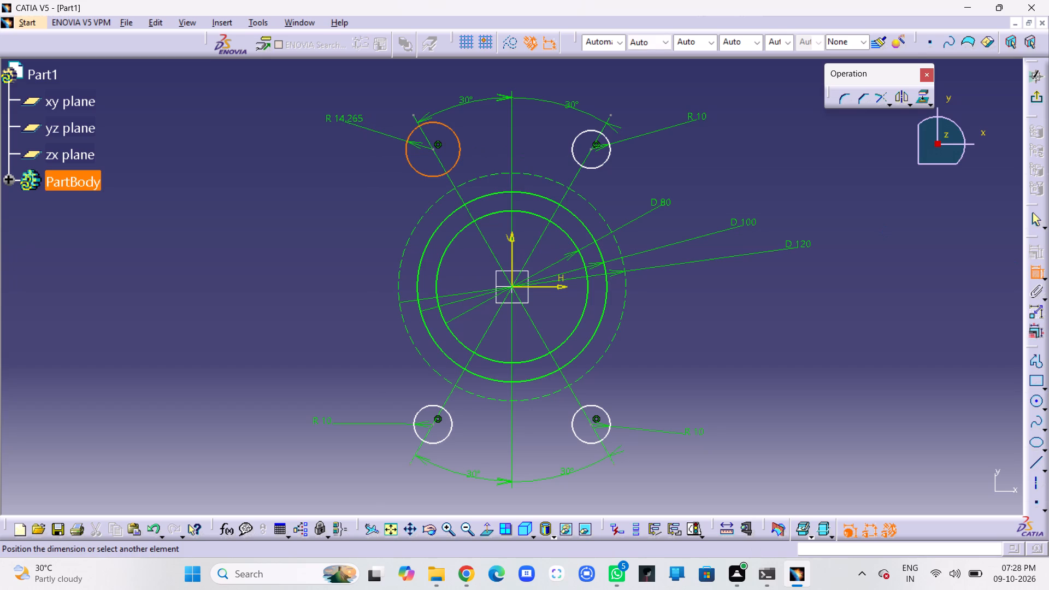
left_click(344, 121)
double_click(344, 117)
type("10")
key("Return")
left_click(315, 150)
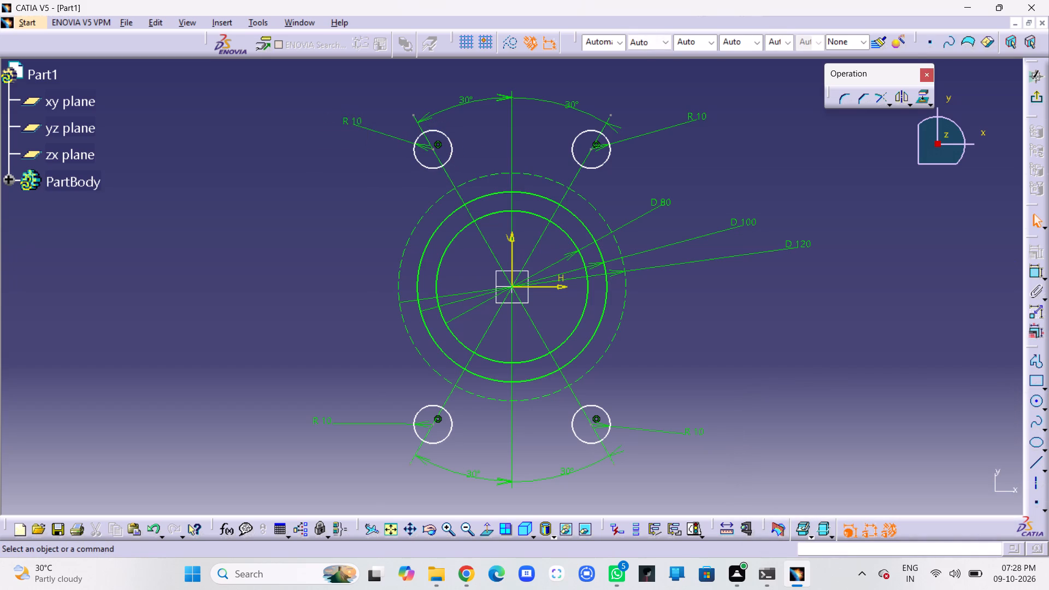
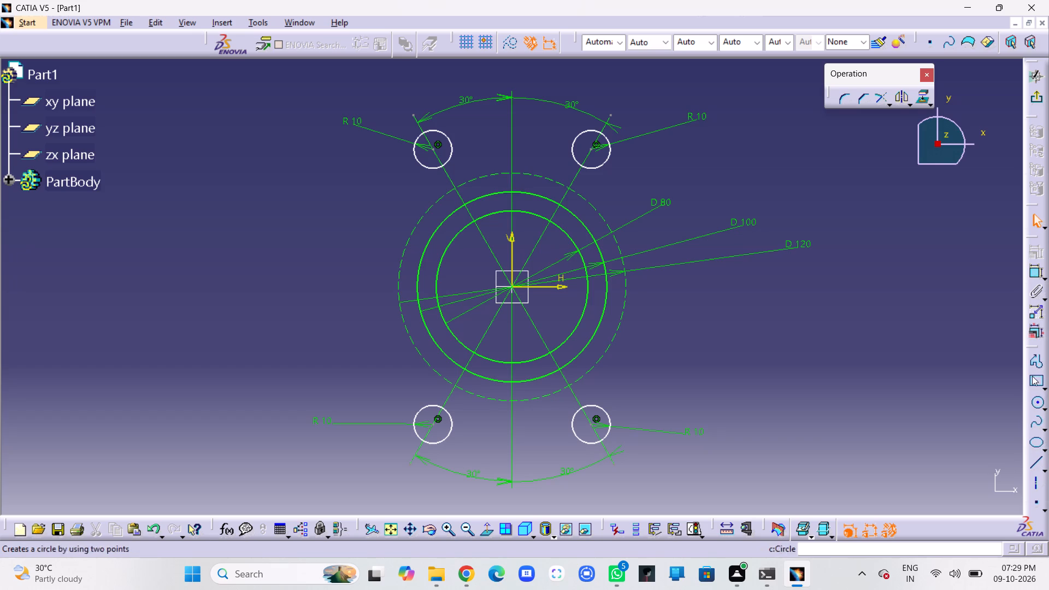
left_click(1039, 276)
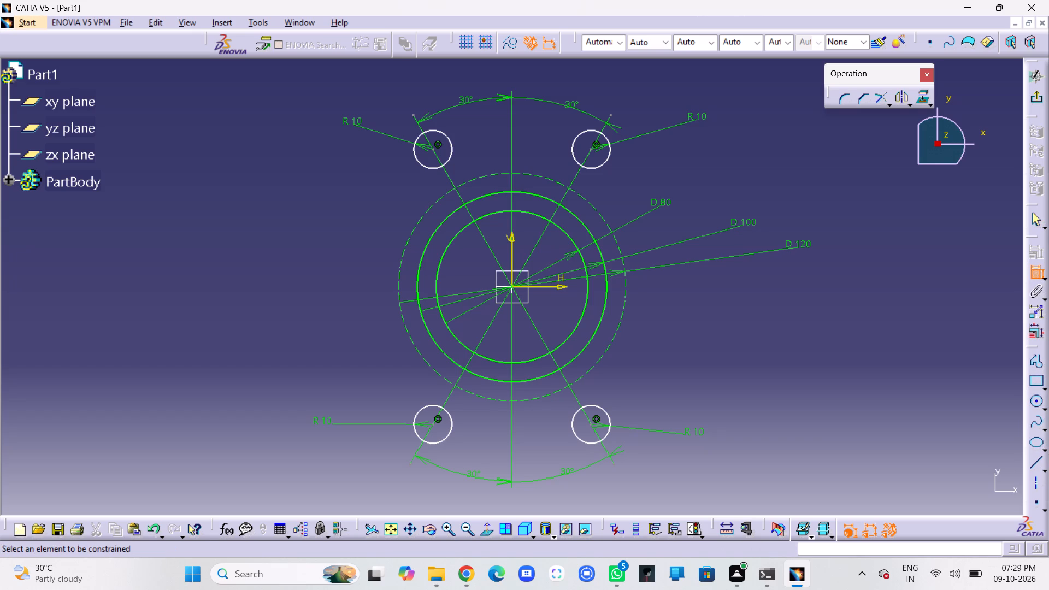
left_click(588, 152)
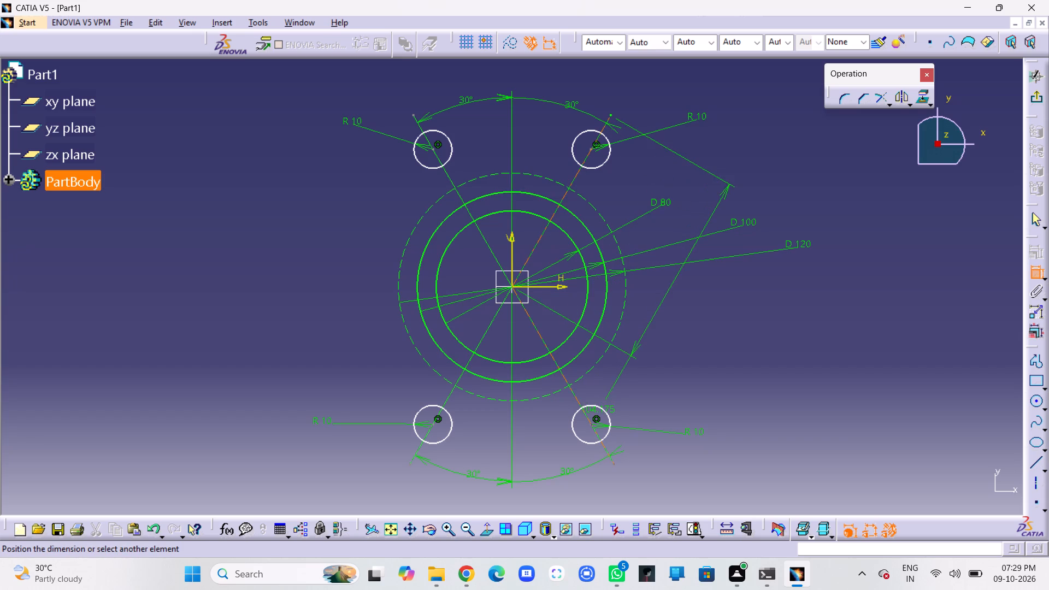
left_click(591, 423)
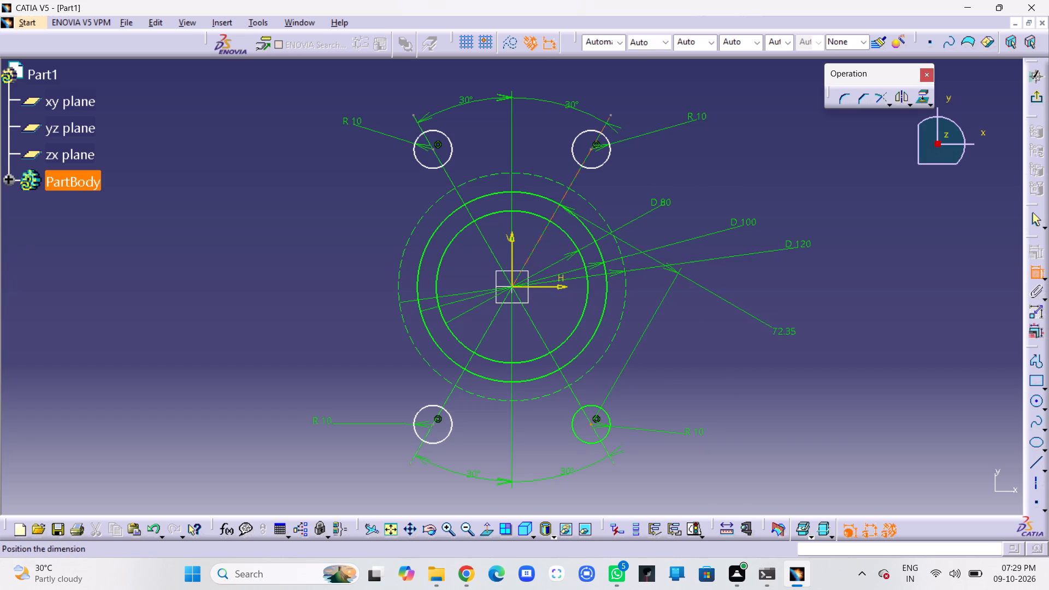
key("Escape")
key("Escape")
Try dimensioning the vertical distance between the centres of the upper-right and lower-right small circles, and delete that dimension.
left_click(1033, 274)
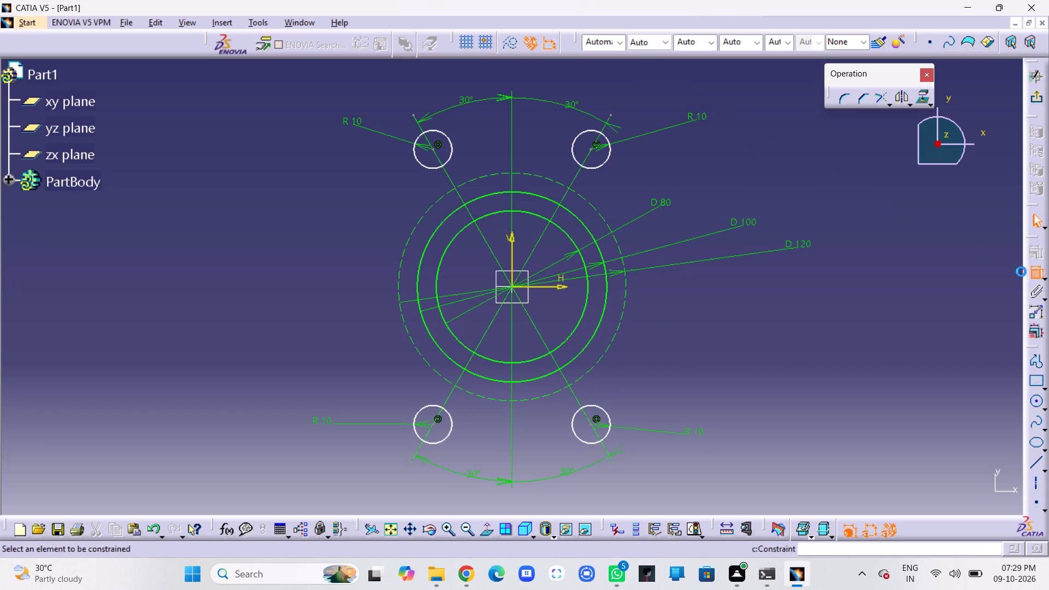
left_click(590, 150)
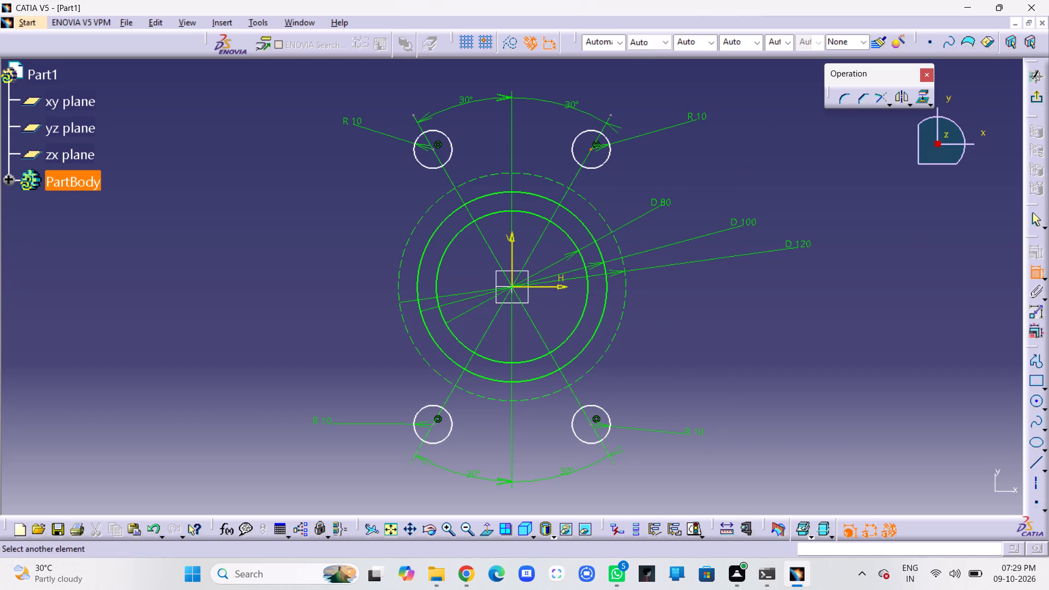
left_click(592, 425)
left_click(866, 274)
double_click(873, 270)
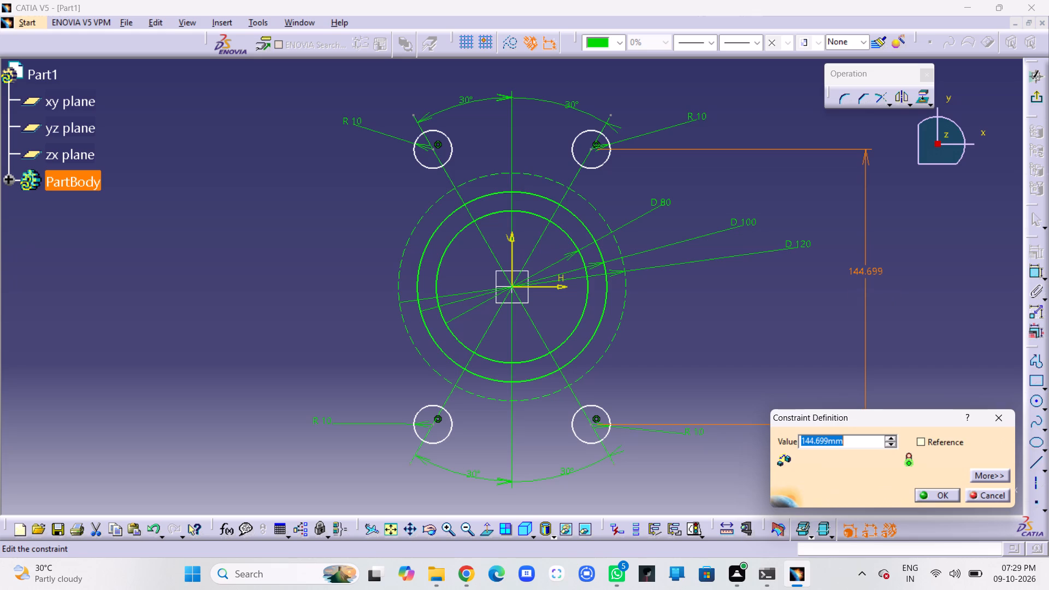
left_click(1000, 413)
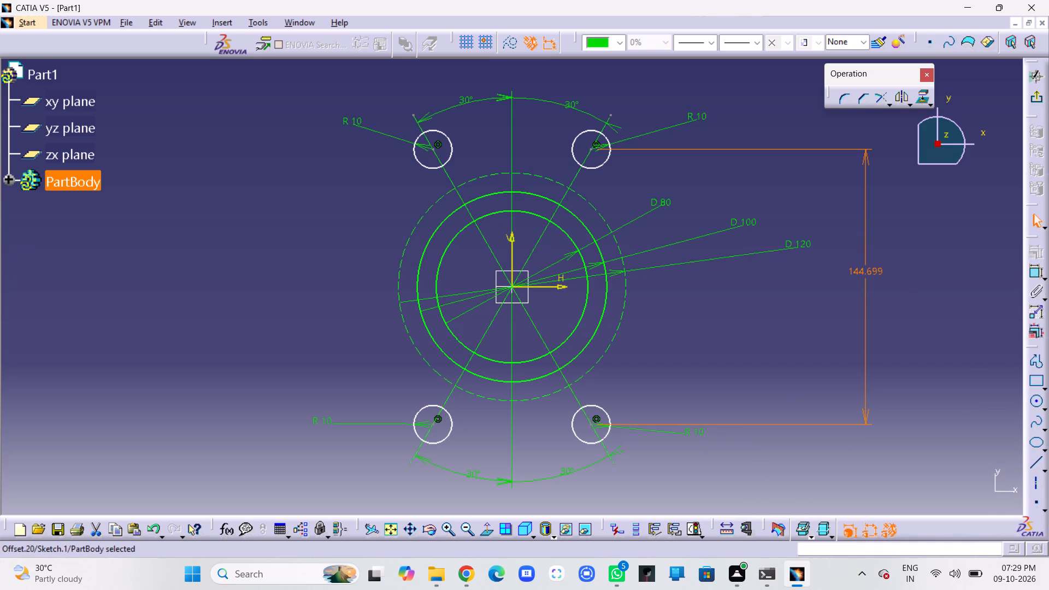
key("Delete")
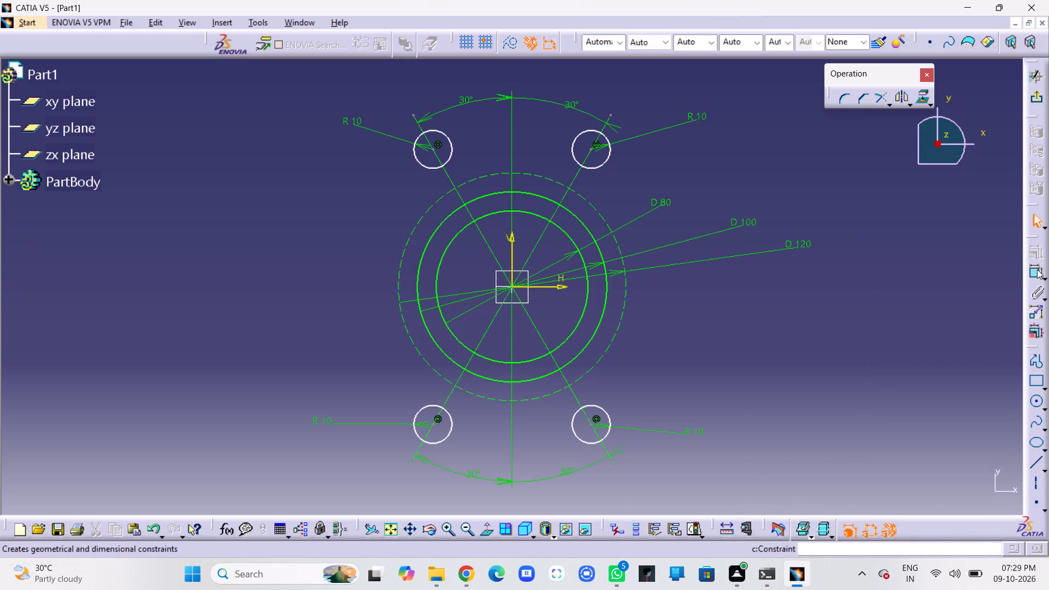
Dimension the upper-right small circle's centre from the horizontal axis and set the distance to 52 mm.
left_click(1037, 269)
left_click(590, 147)
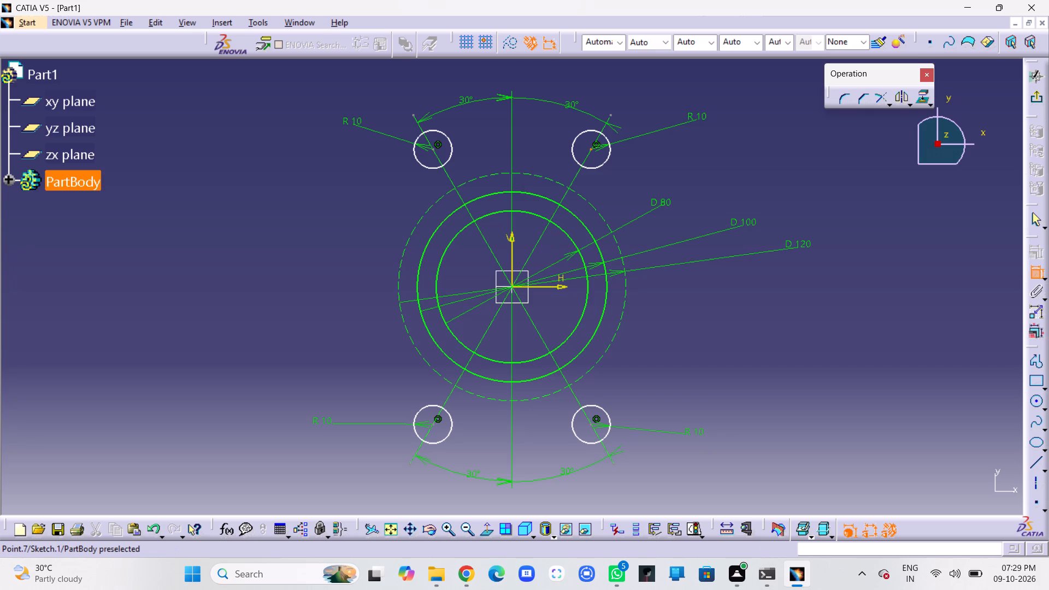
left_click(540, 287)
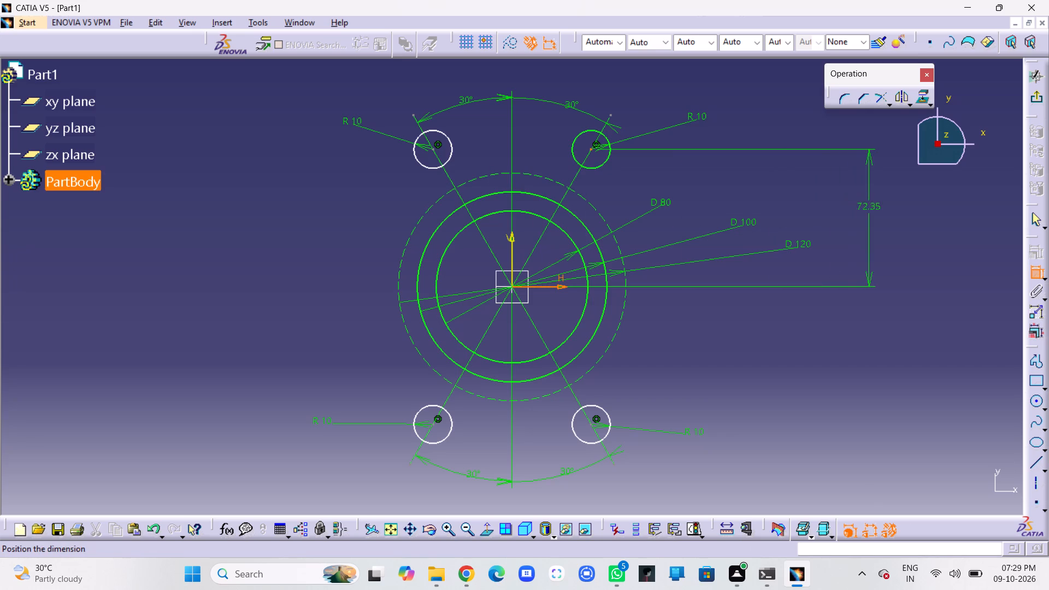
left_click(851, 214)
double_click(857, 210)
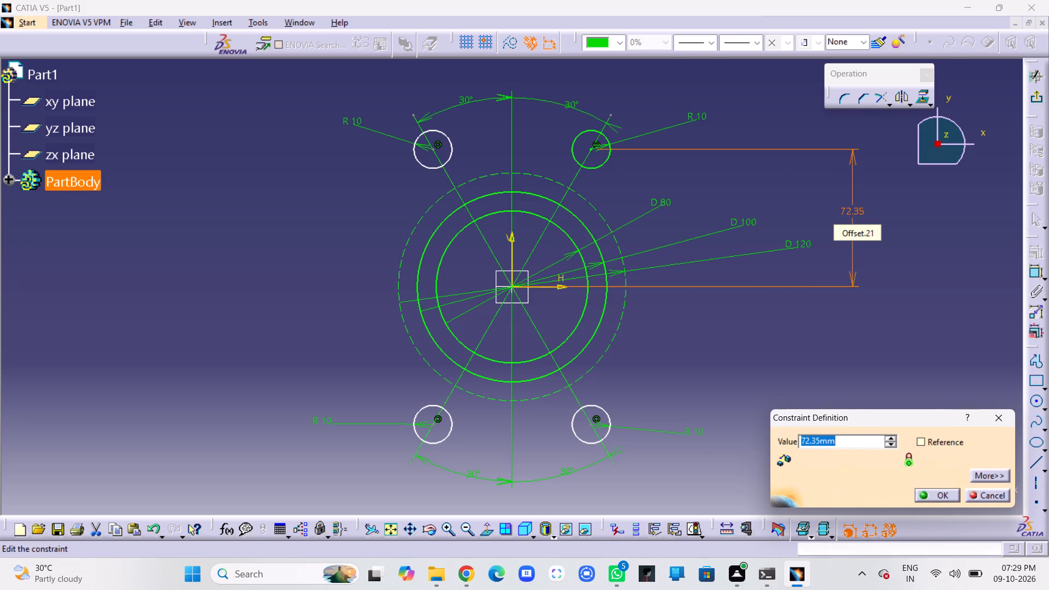
type("52")
key("Return")
left_click(898, 175)
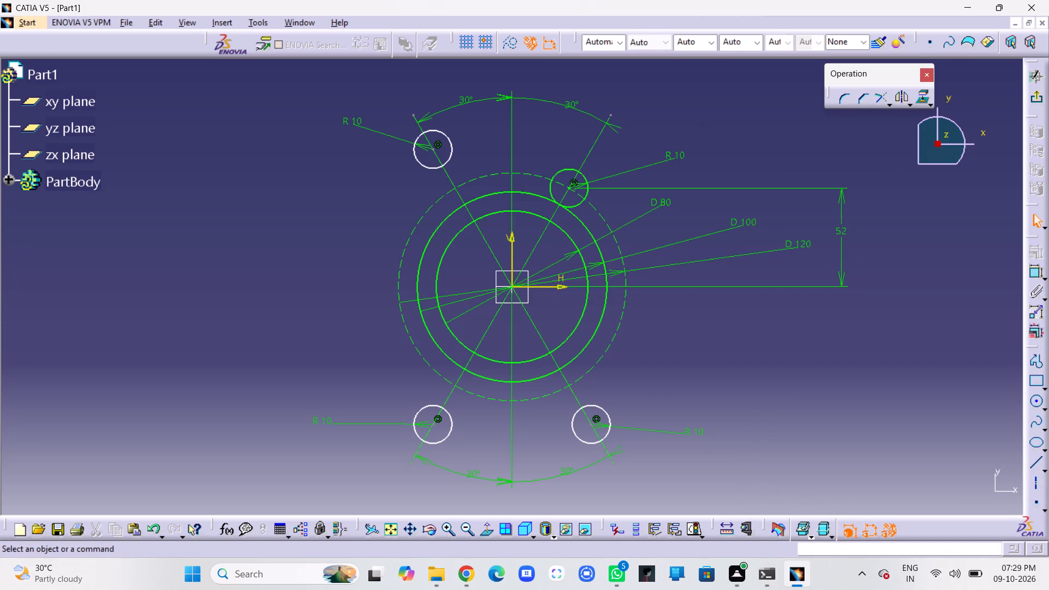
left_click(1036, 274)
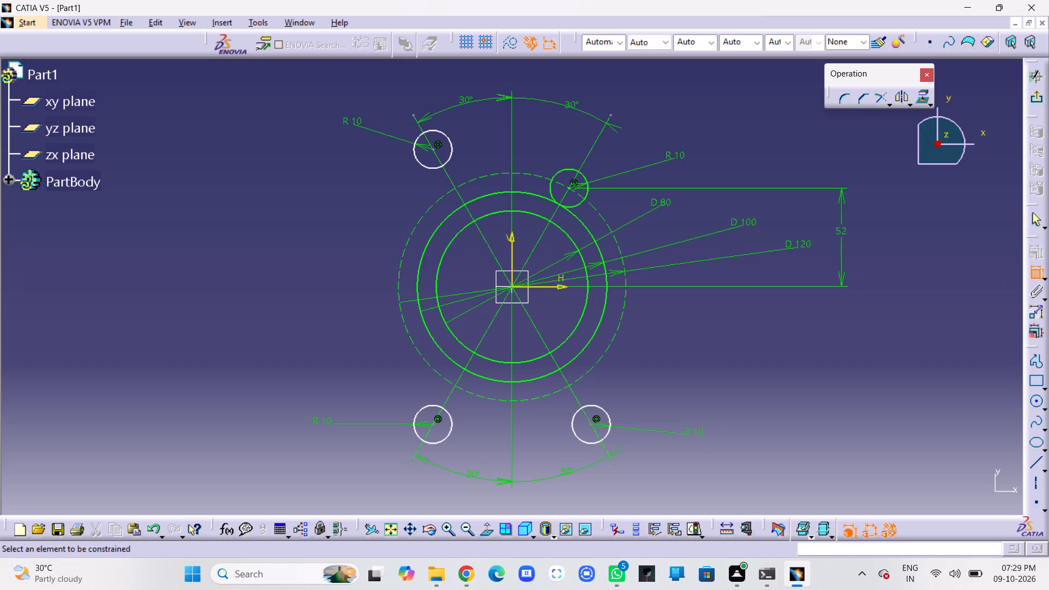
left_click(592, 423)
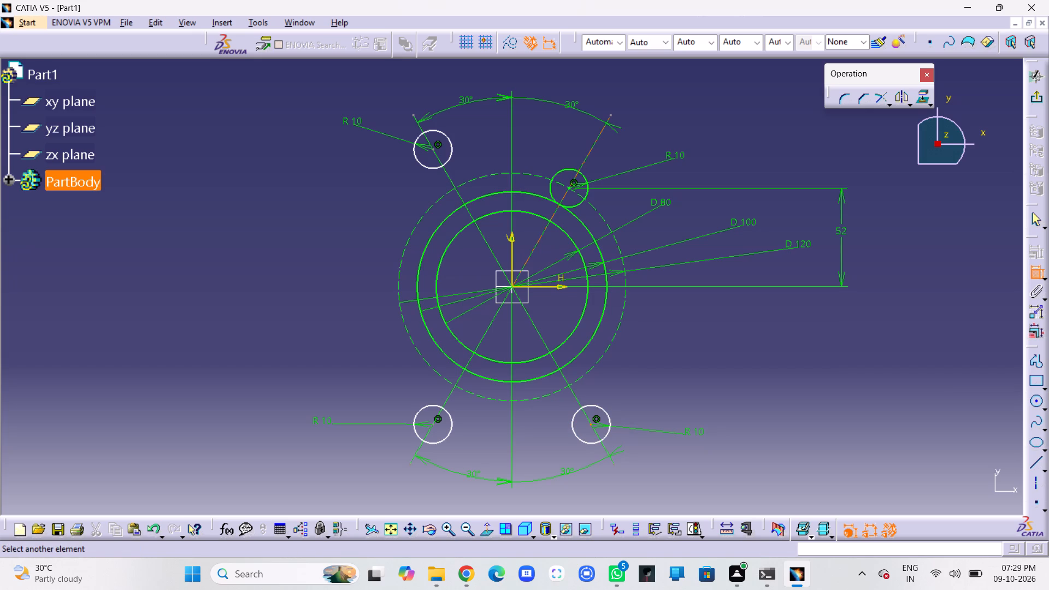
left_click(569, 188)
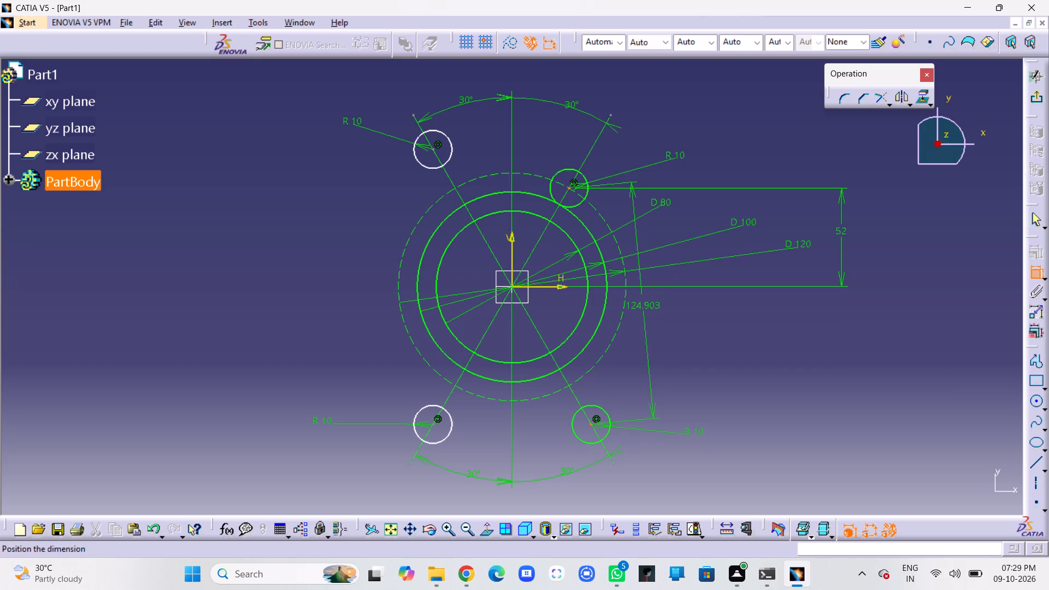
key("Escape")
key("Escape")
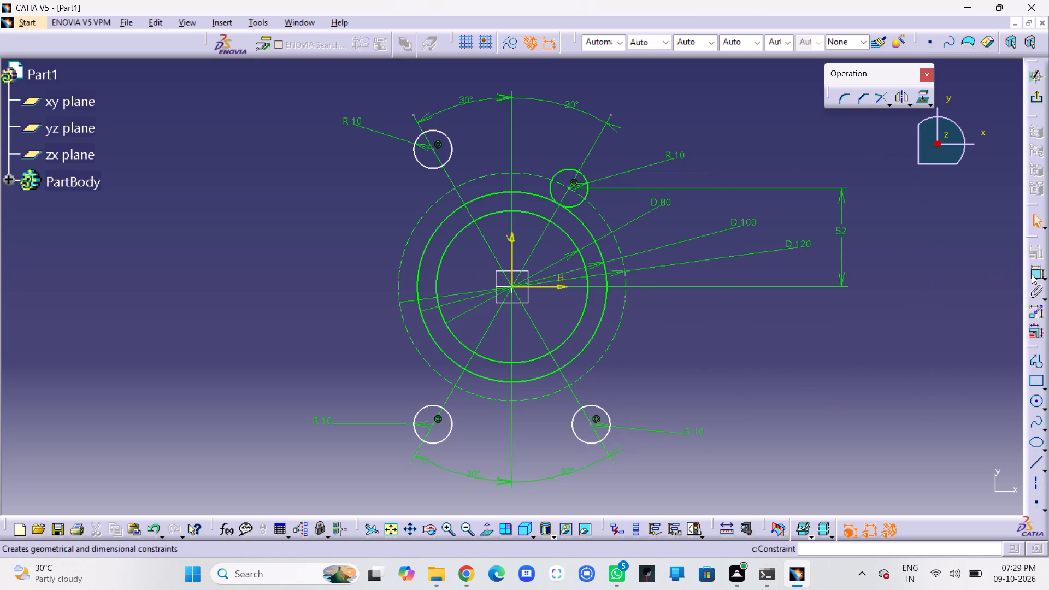
Constrain the lower-right small circle's centre to 52 mm from the horizontal axis and align the dimension with the one above it.
left_click(1032, 274)
left_click(540, 286)
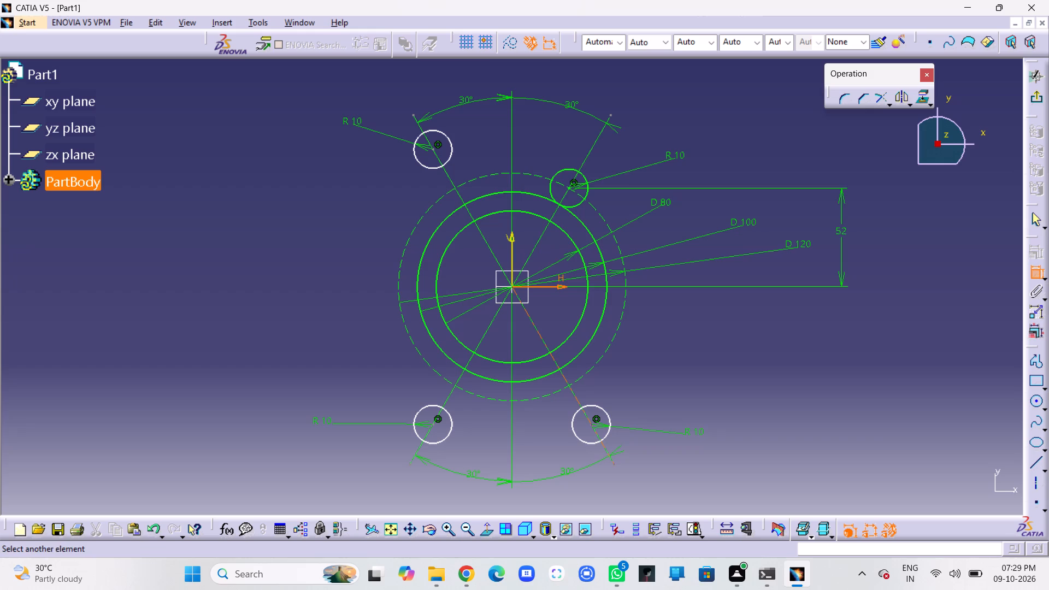
left_click(592, 426)
left_click(842, 365)
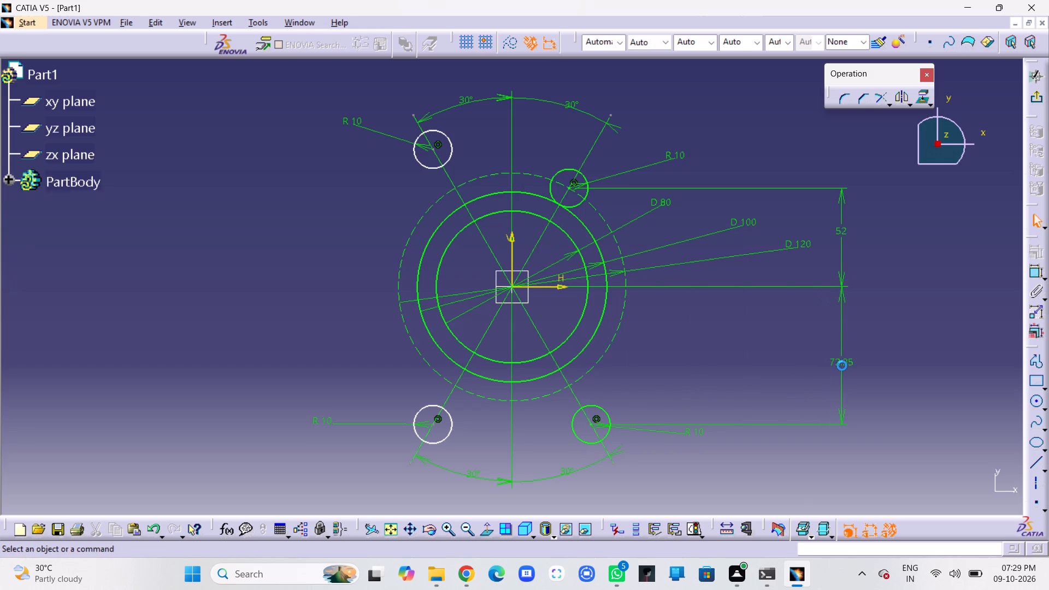
double_click(842, 361)
type("52")
key("Return")
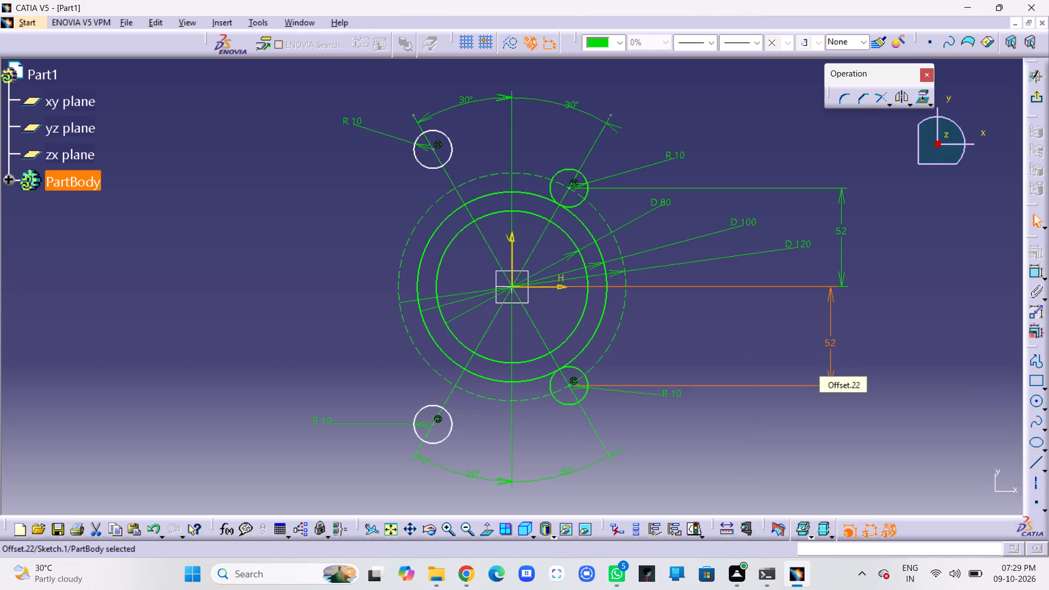
left_click(932, 370)
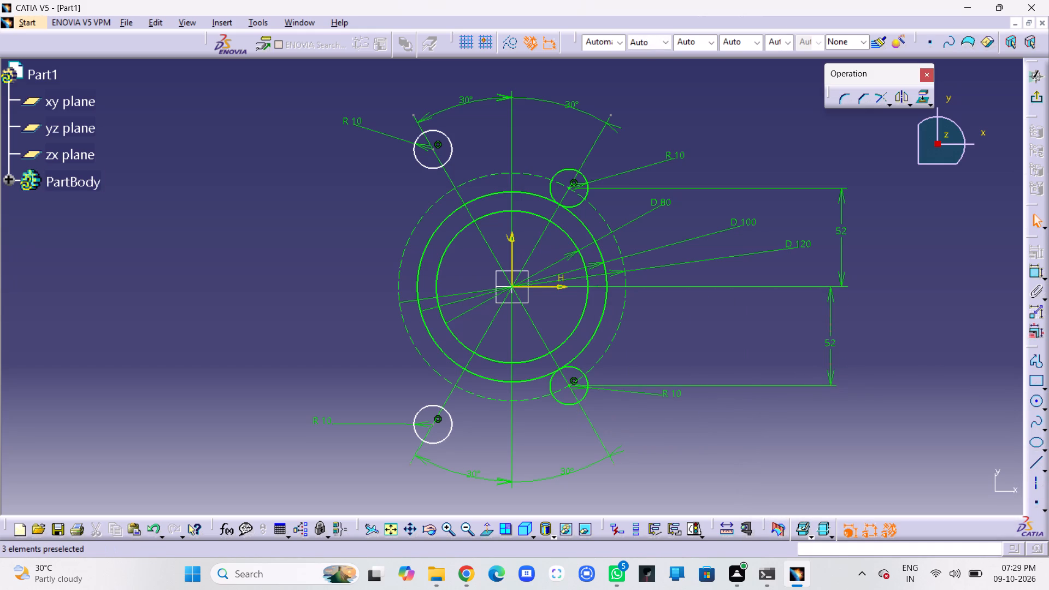
left_click_drag(829, 312, 842, 316)
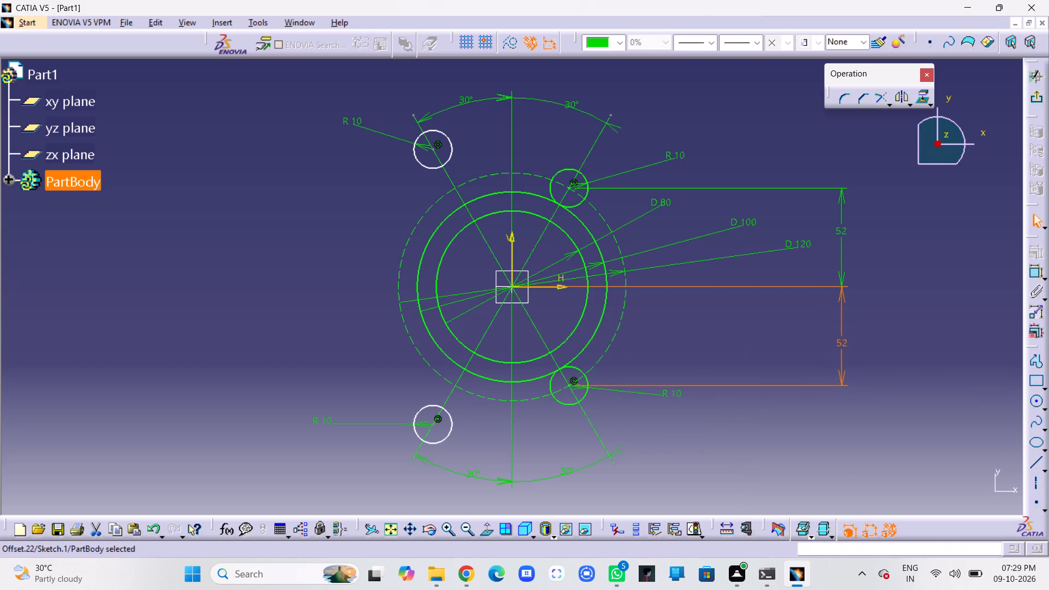
left_click_drag(842, 316, 842, 318)
left_click(892, 303)
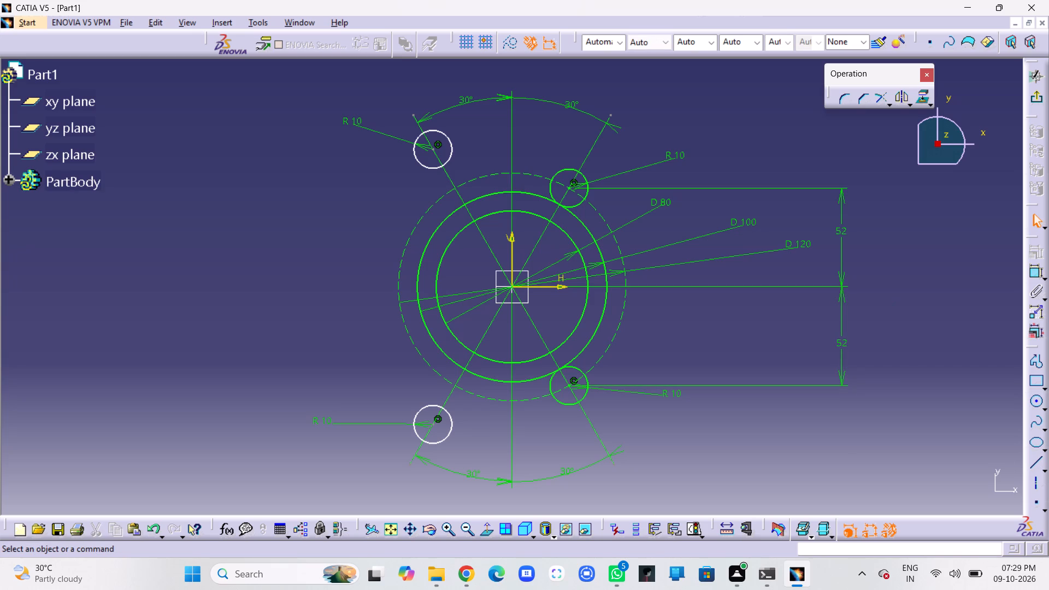
Dimension the upper-left small circle's centre from the horizontal axis, set it to 52 mm, and reposition the dimension beside the profile.
left_click(1036, 271)
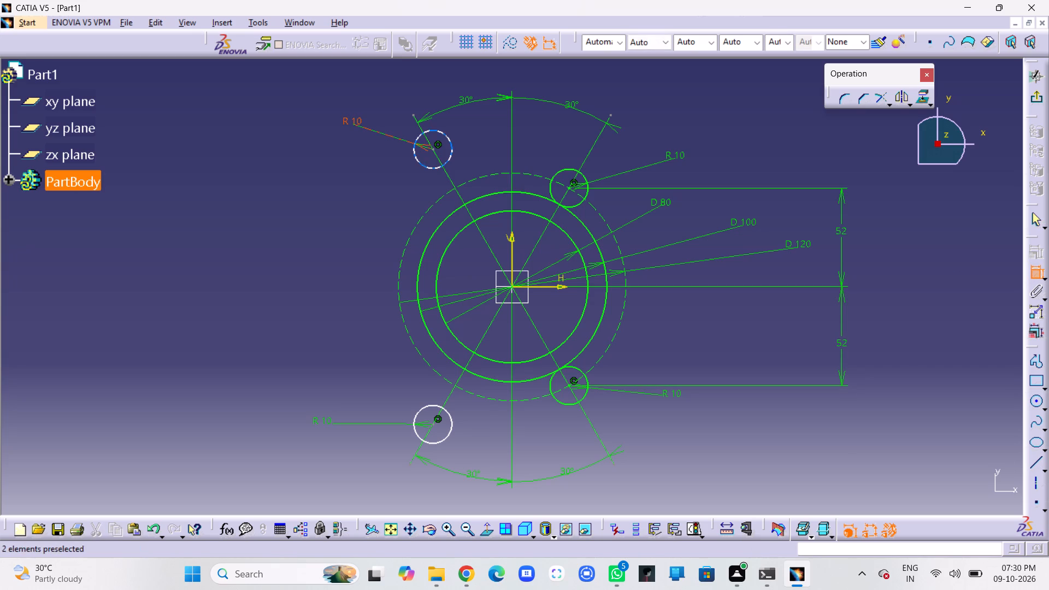
left_click(433, 148)
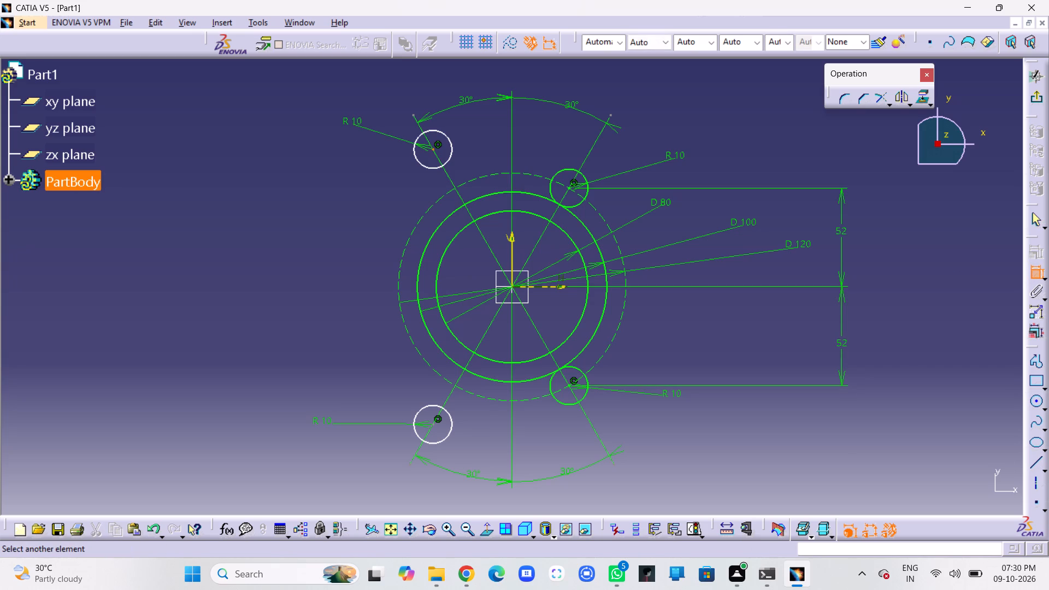
left_click(541, 285)
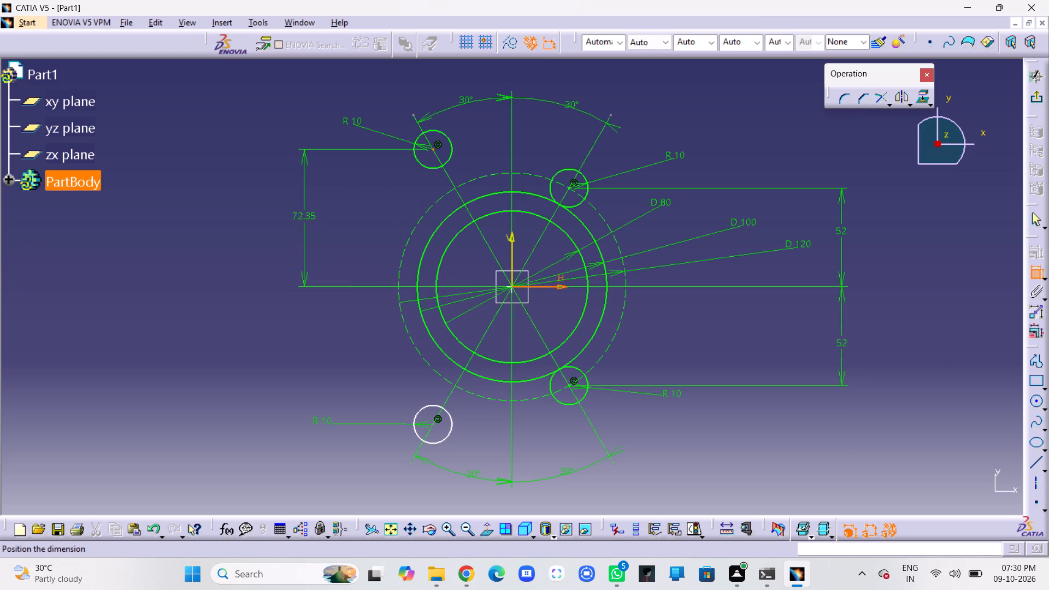
left_click(301, 237)
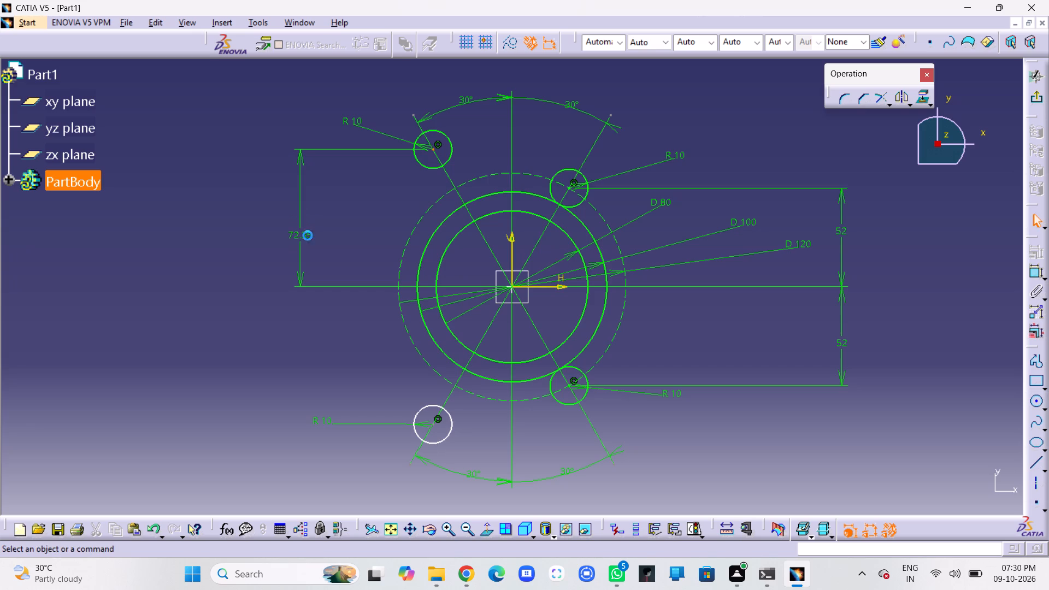
double_click(309, 235)
type("52")
key("Return")
left_click_drag(306, 254, 309, 234)
left_click(269, 241)
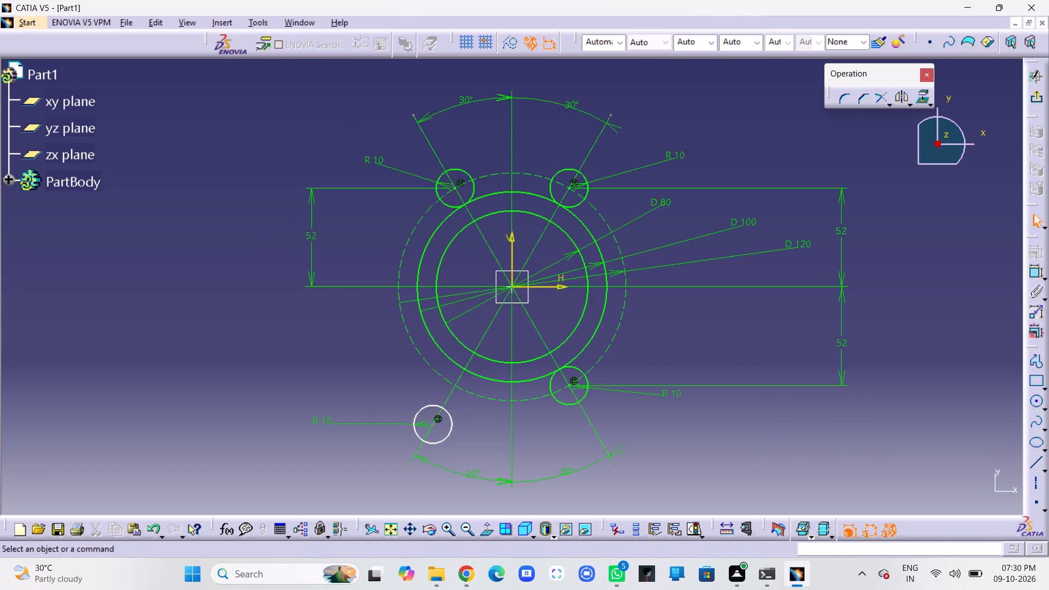
Constrain the lower-left small circle's centre to 52 mm from the horizontal axis and align the dimension with the one above it.
left_click(1035, 273)
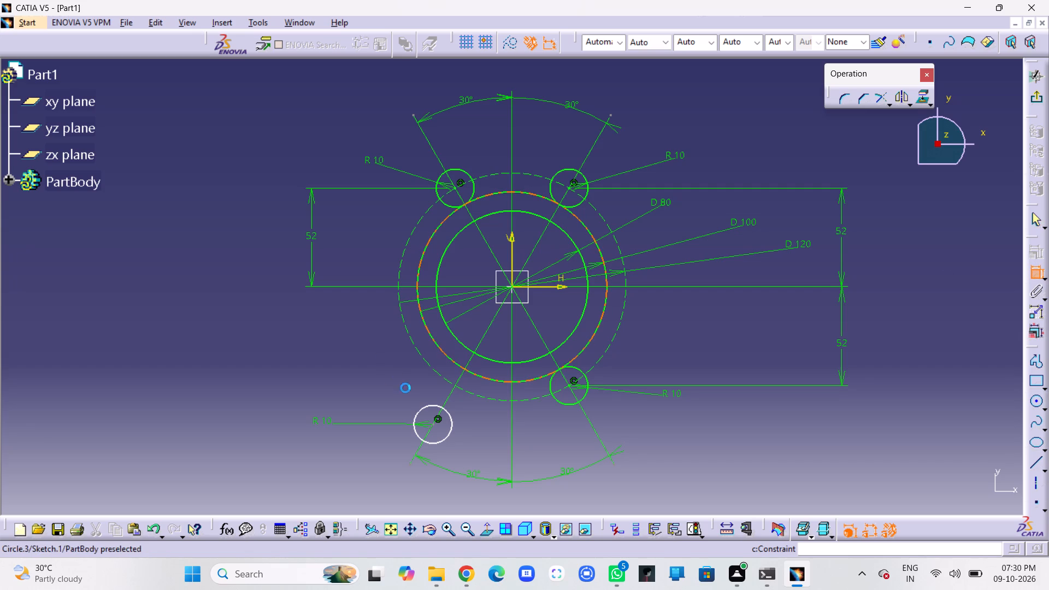
left_click(432, 425)
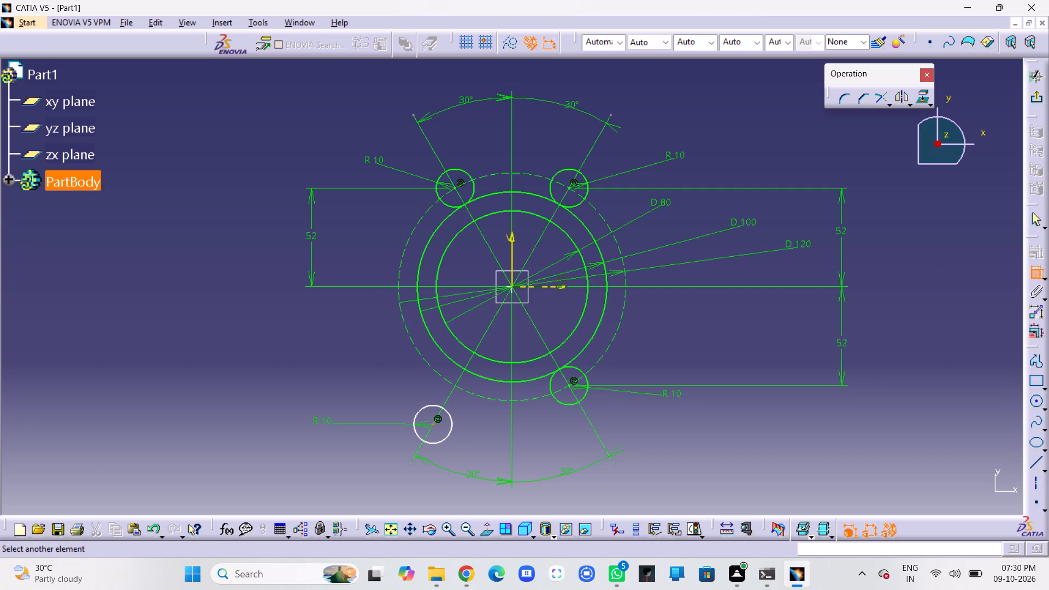
left_click(542, 287)
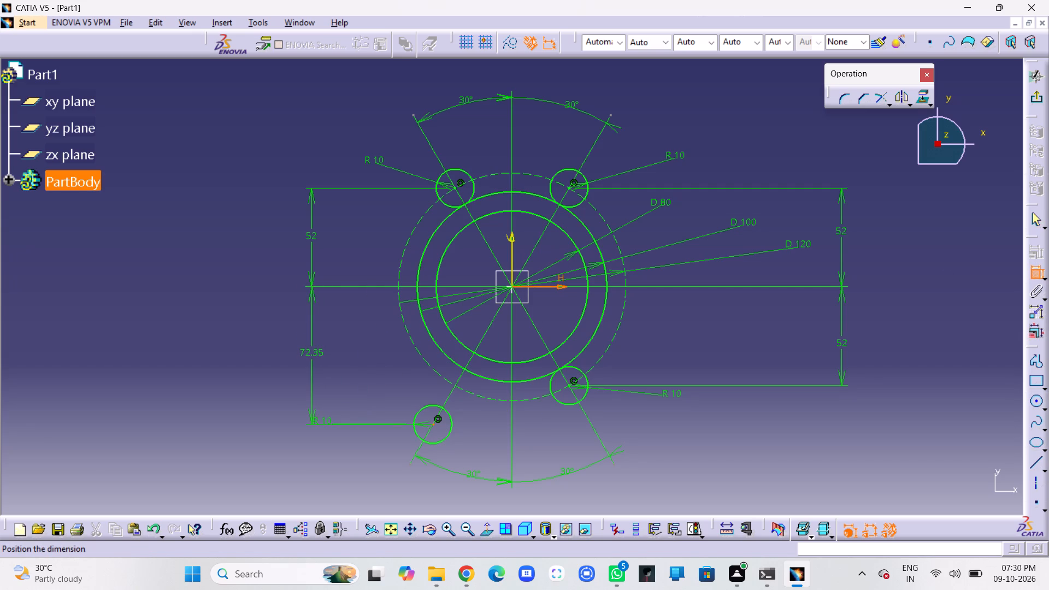
left_click(312, 356)
double_click(315, 351)
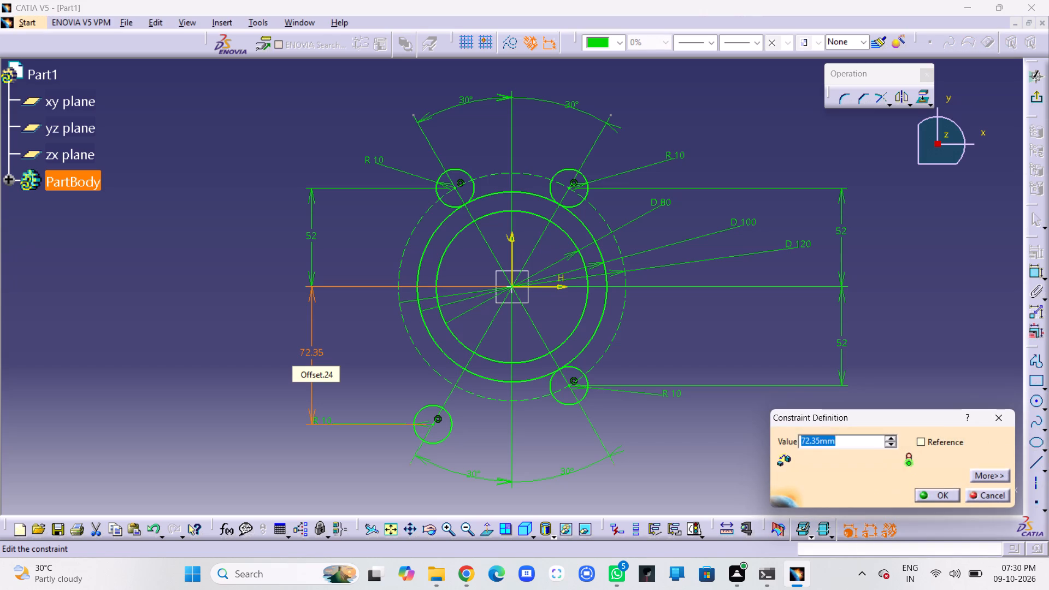
type("52")
key("Return")
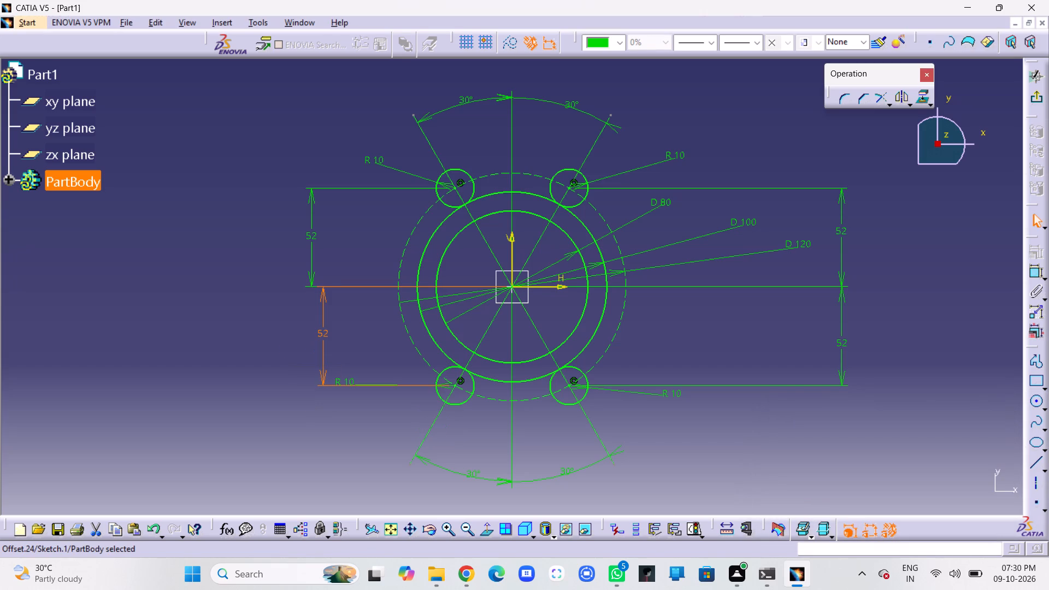
left_click(288, 350)
left_click_drag(325, 333, 309, 332)
left_click_drag(322, 317, 313, 317)
left_click(266, 317)
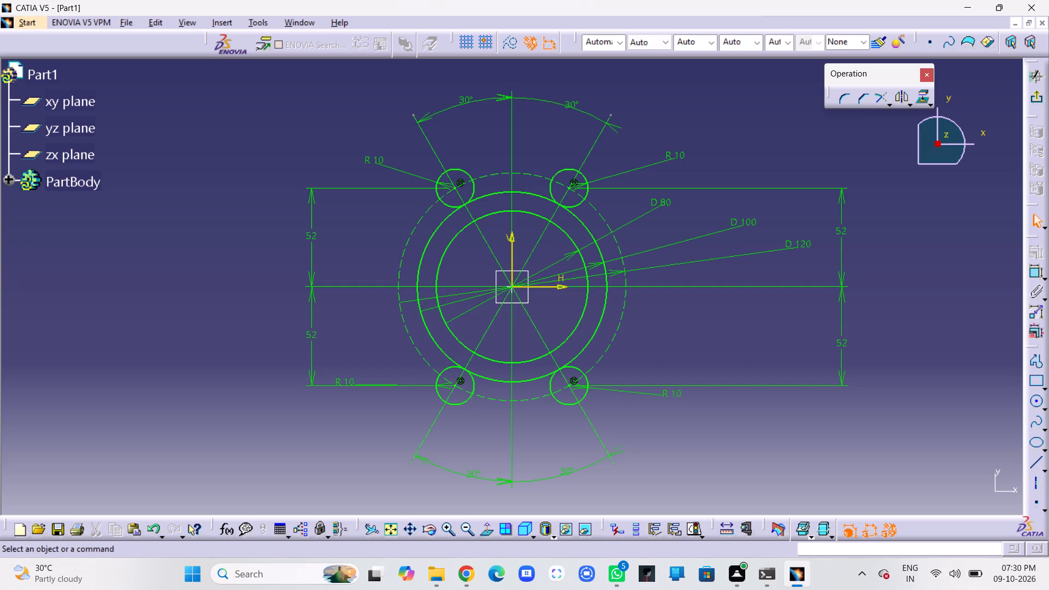
Draw a small circle centred where the 120 mm circle meets the horizontal axis on the positive H side, and set its radius to 10 mm.
left_click(1039, 401)
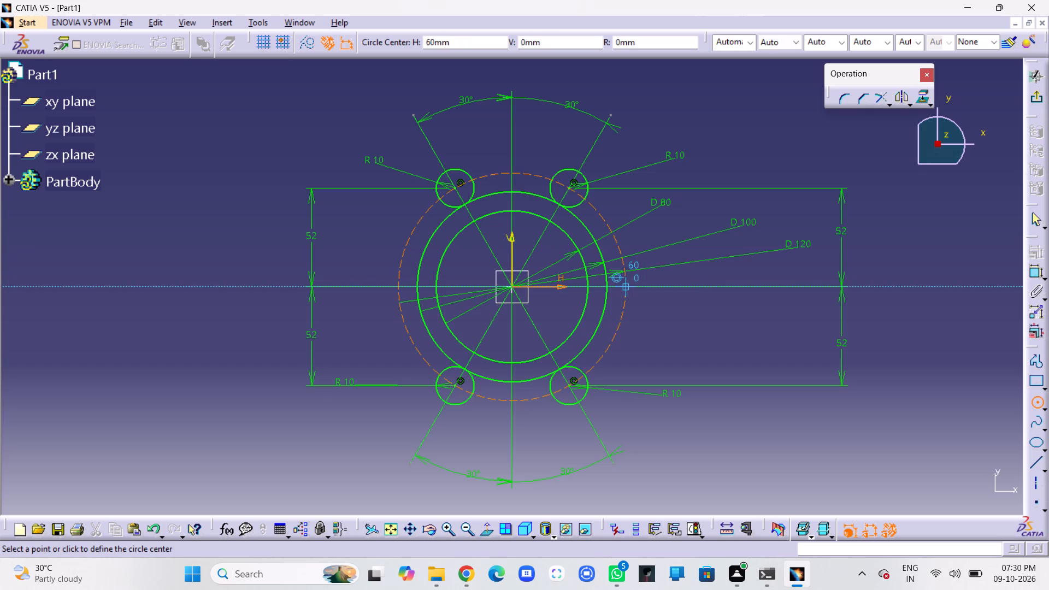
left_click(624, 286)
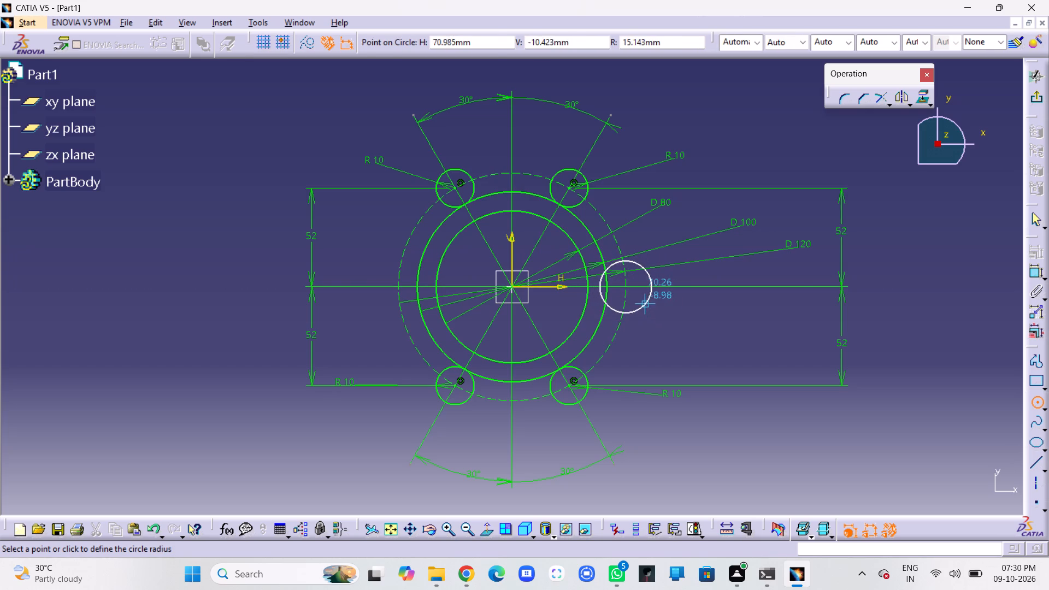
left_click(646, 304)
left_click(1038, 272)
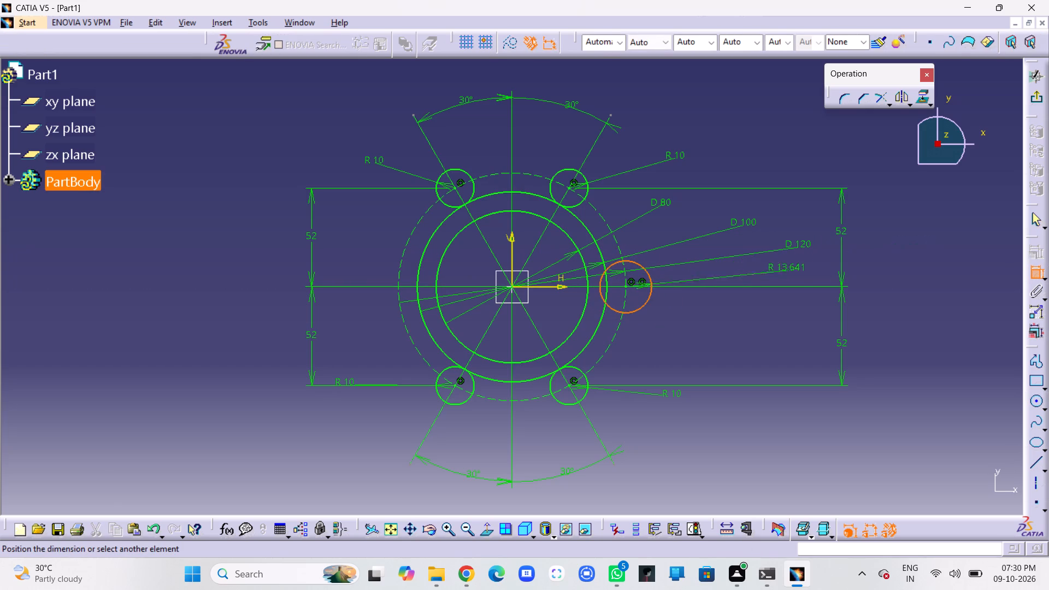
left_click(716, 324)
double_click(721, 320)
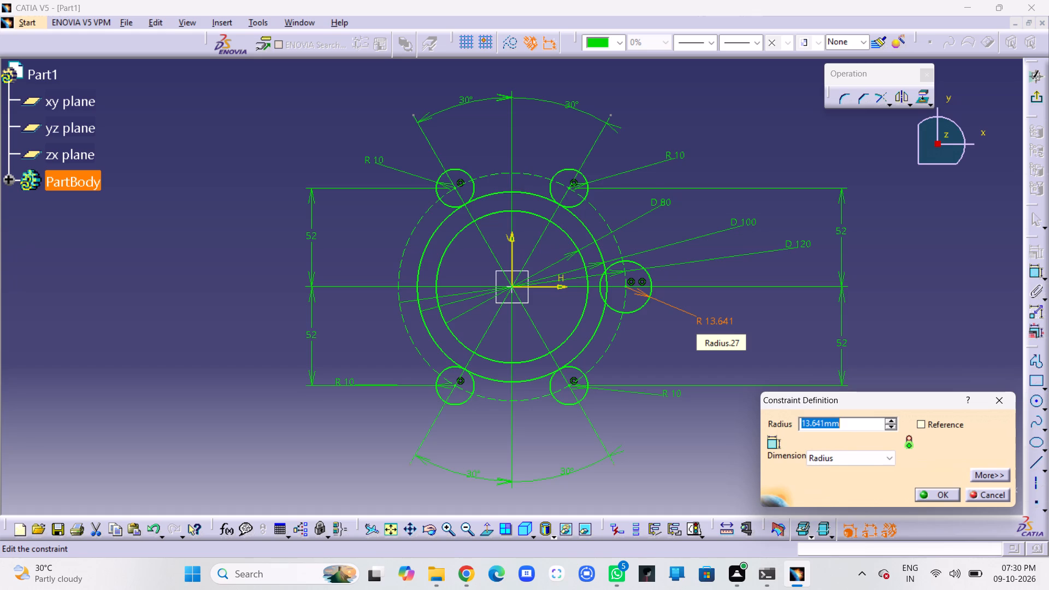
type("10")
key("Return")
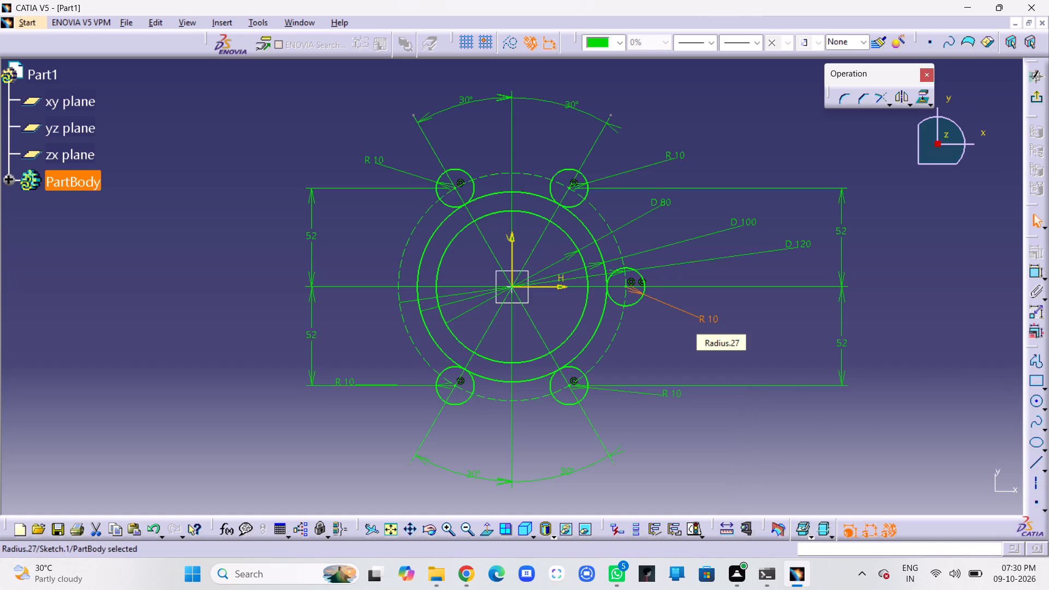
left_click(752, 339)
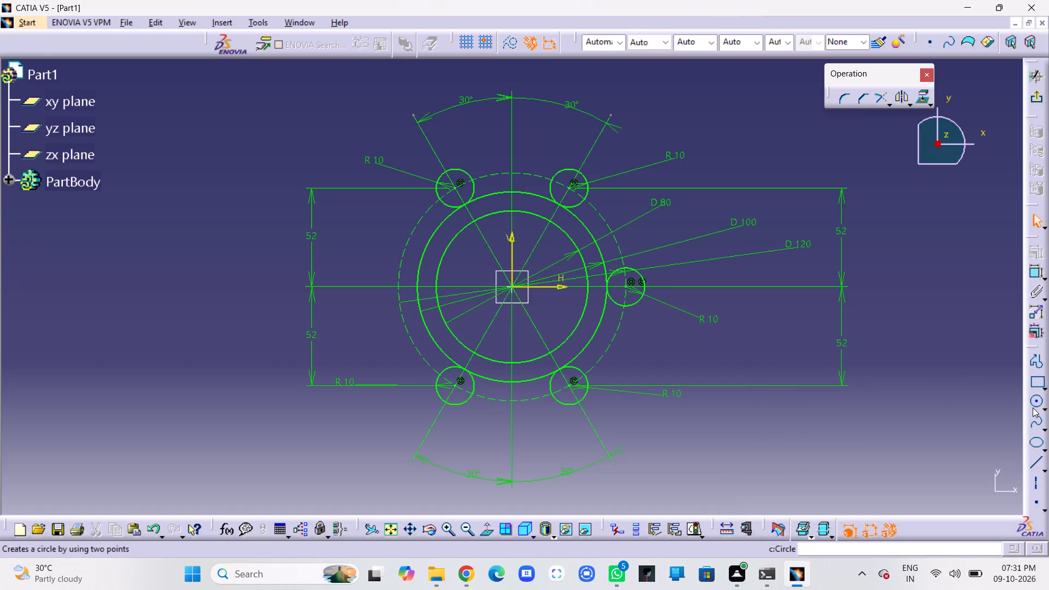
Draw the opposite small circle where the 120 mm circle meets the horizontal axis on the negative H side, with a radius of 10 mm.
left_click(1033, 408)
left_click(397, 285)
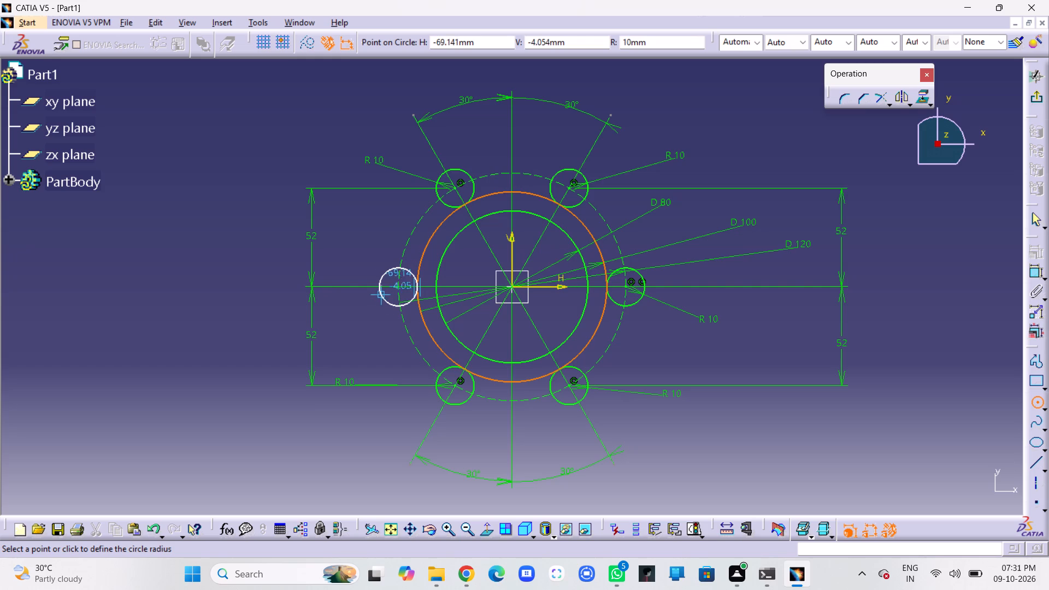
left_click(374, 298)
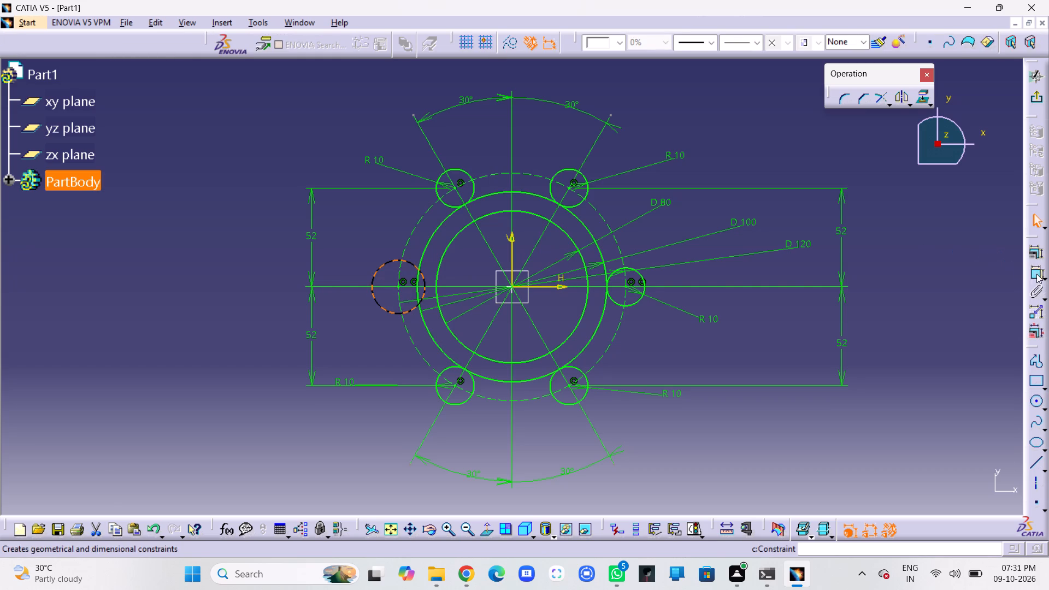
left_click(1036, 274)
left_click(346, 328)
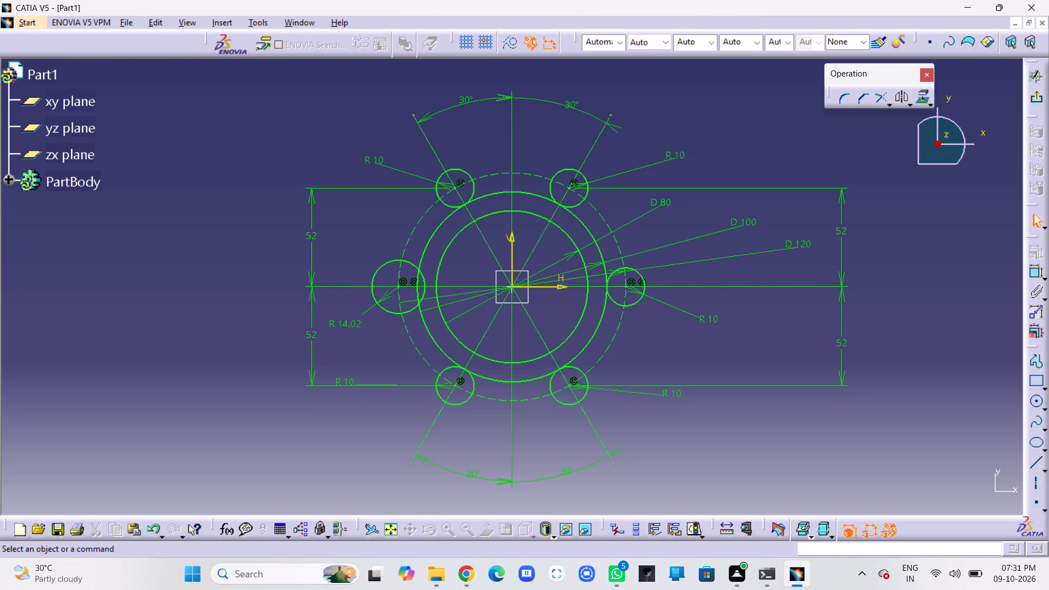
double_click(348, 327)
type("10")
key("Return")
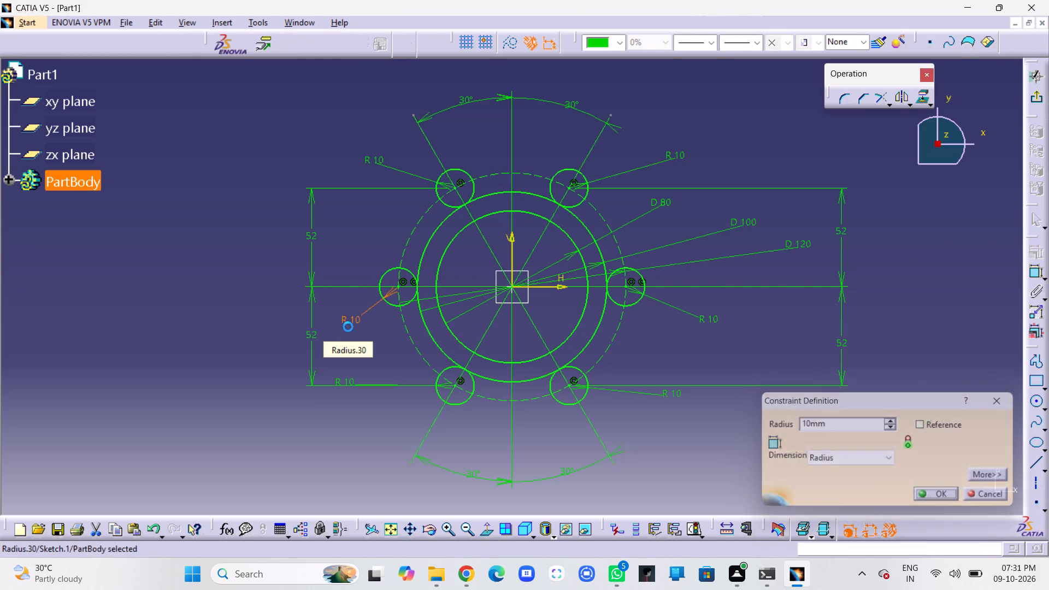
left_click(762, 331)
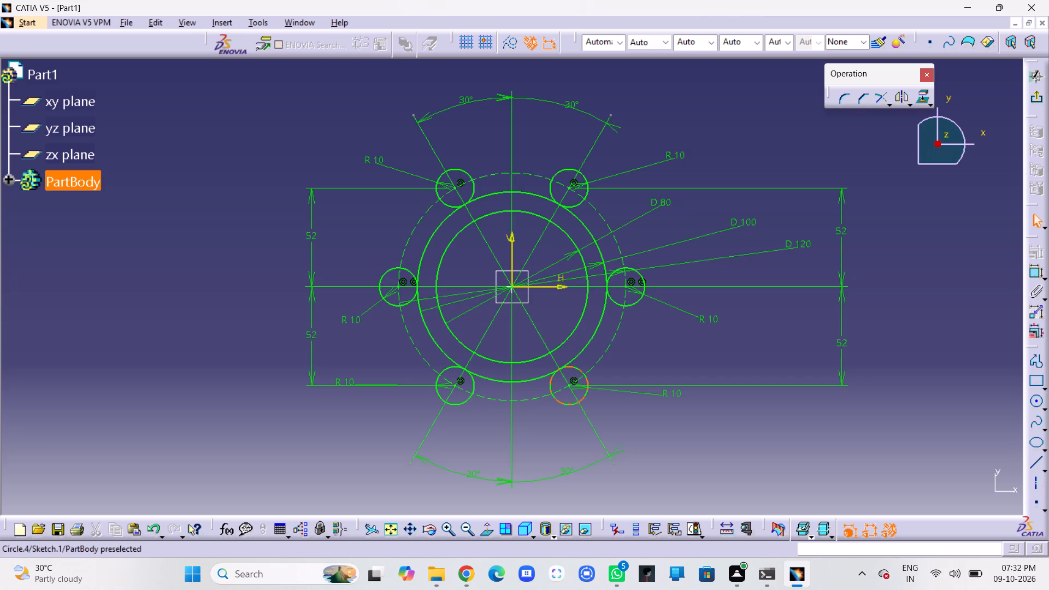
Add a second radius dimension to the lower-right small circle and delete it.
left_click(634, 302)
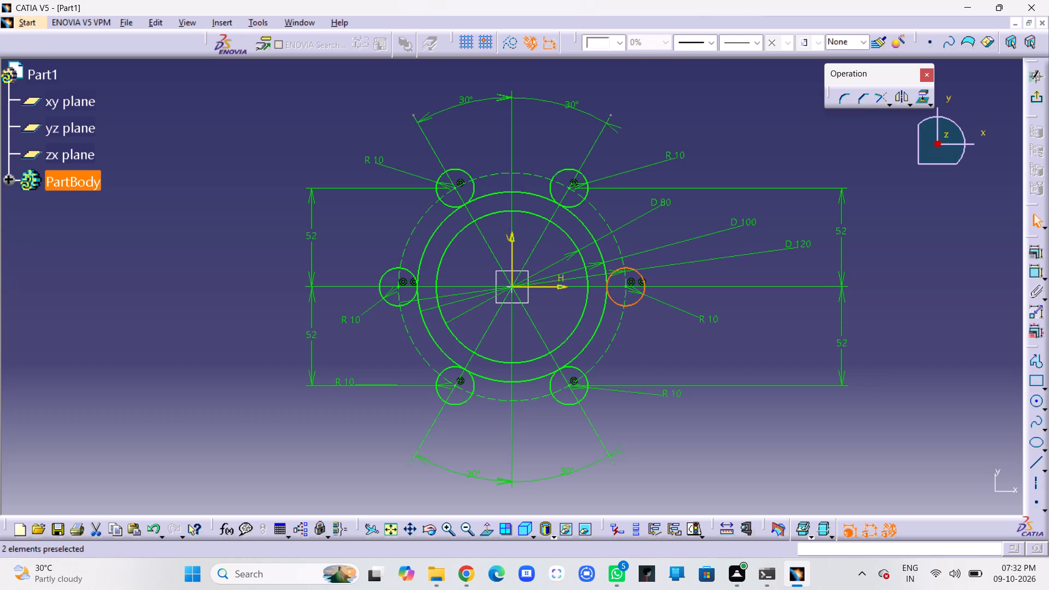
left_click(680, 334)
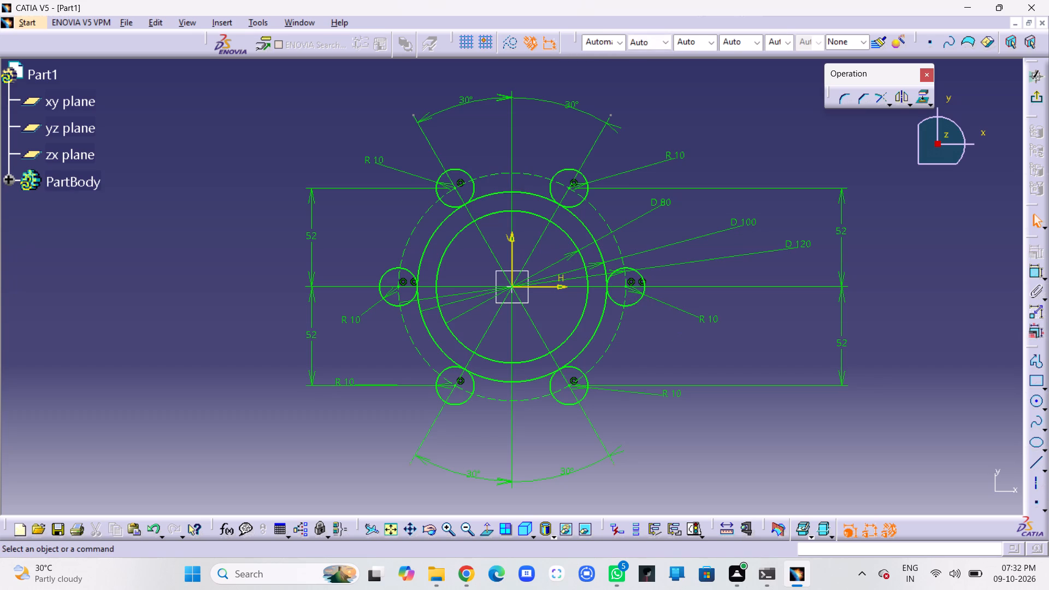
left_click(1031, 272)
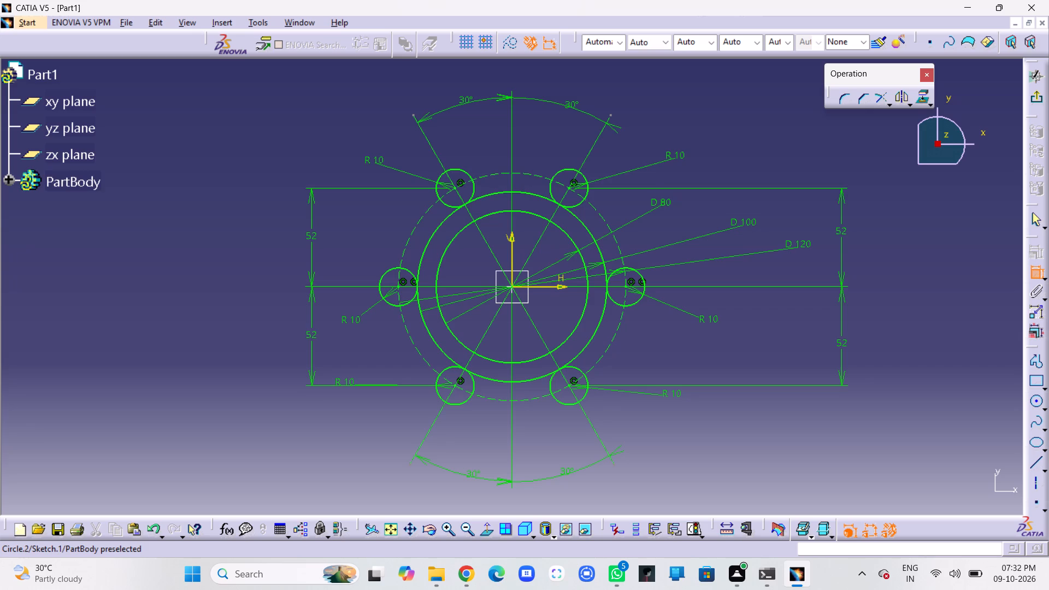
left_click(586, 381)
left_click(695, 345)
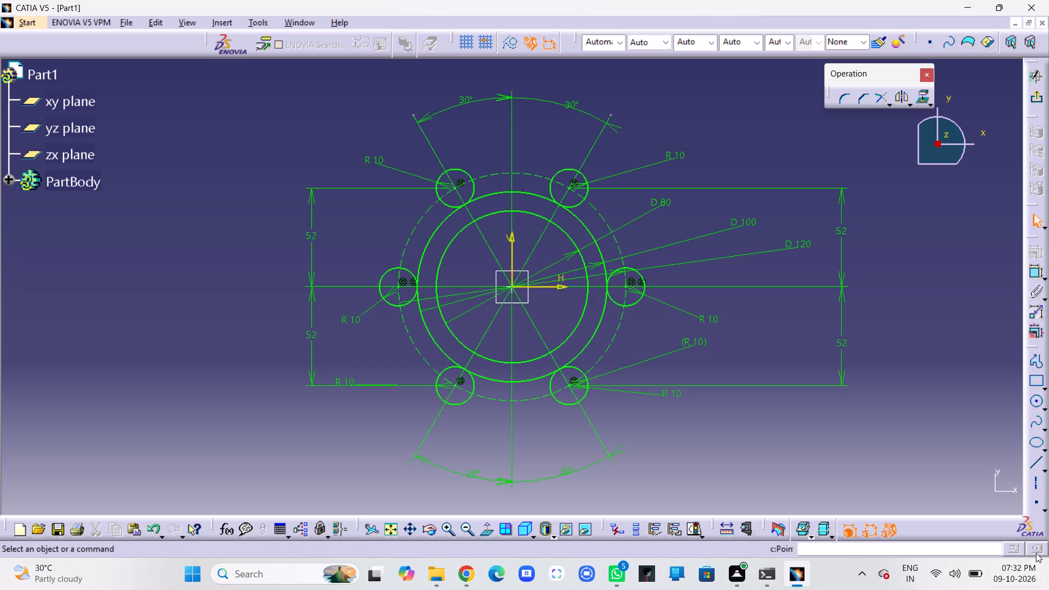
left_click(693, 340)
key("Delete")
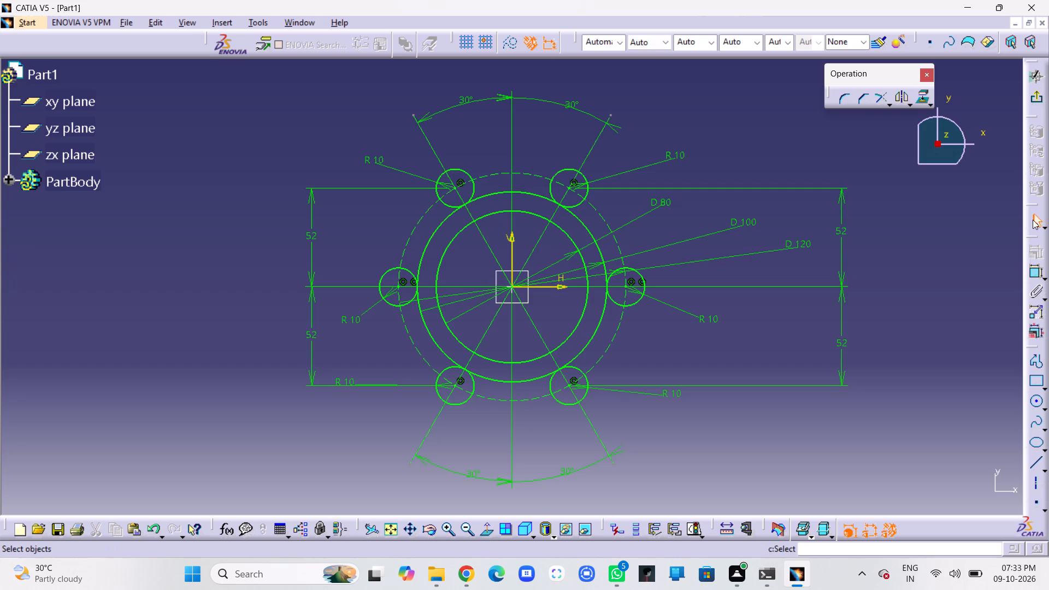
Create an untrimmed corner between the upper-right small circle's lower side and the 100 mm circle, and set its radius to 10 mm.
left_click(841, 95)
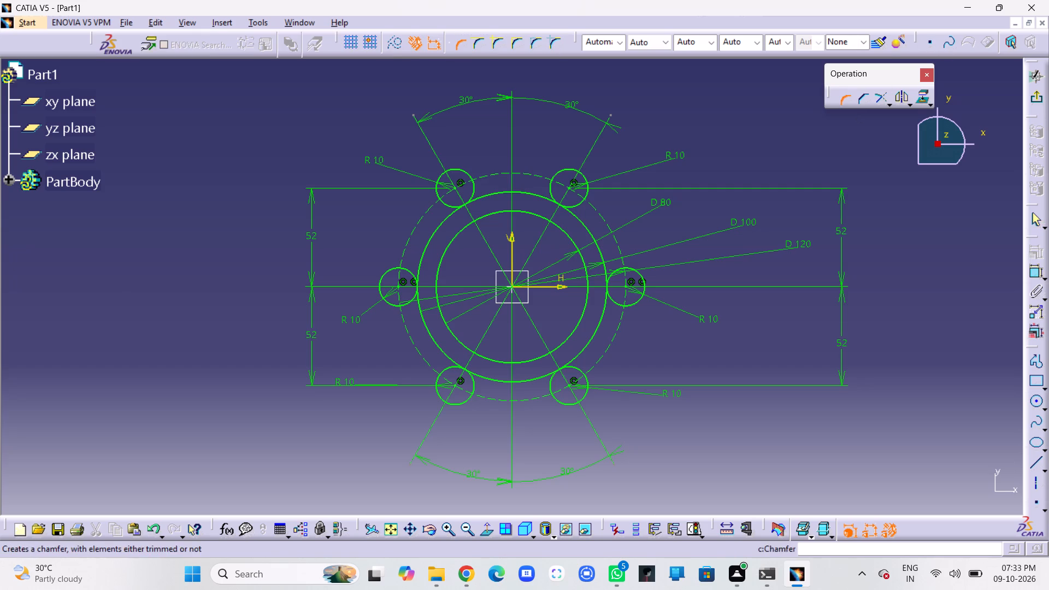
left_click(581, 205)
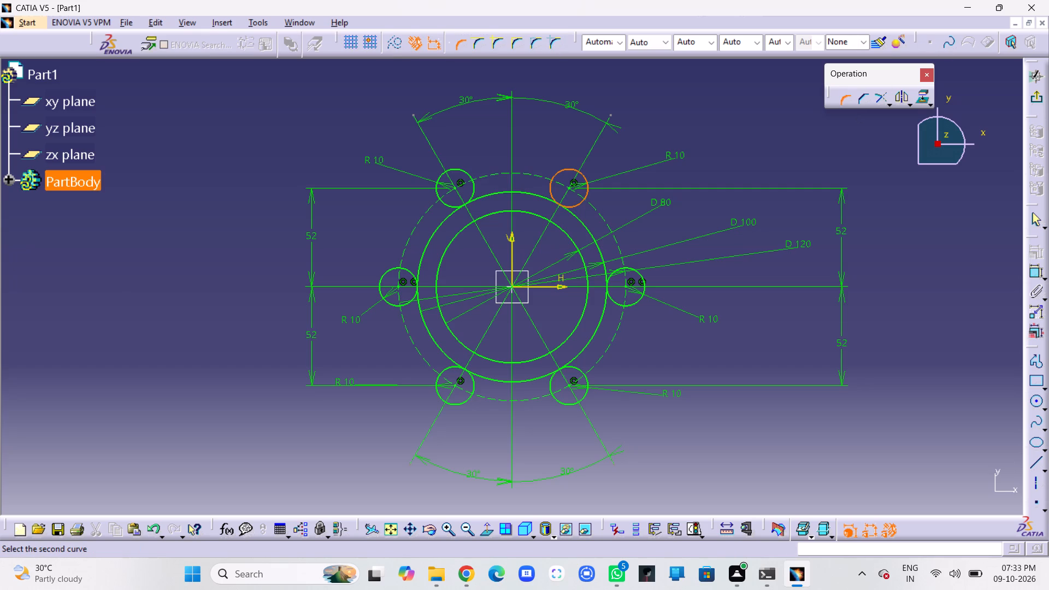
left_click(579, 217, "ctrl")
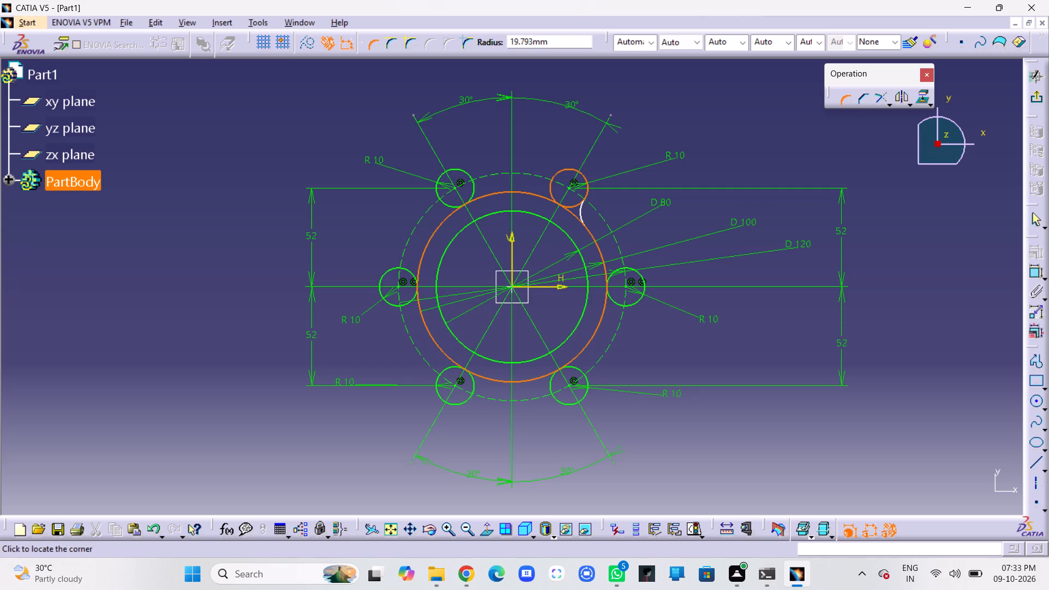
left_click(410, 43)
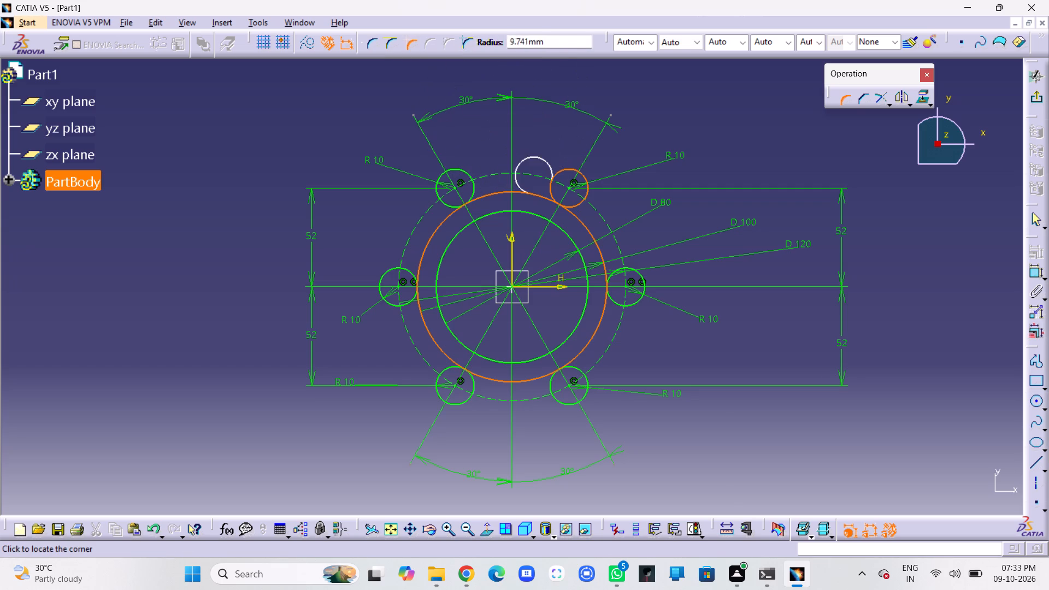
left_click(579, 211)
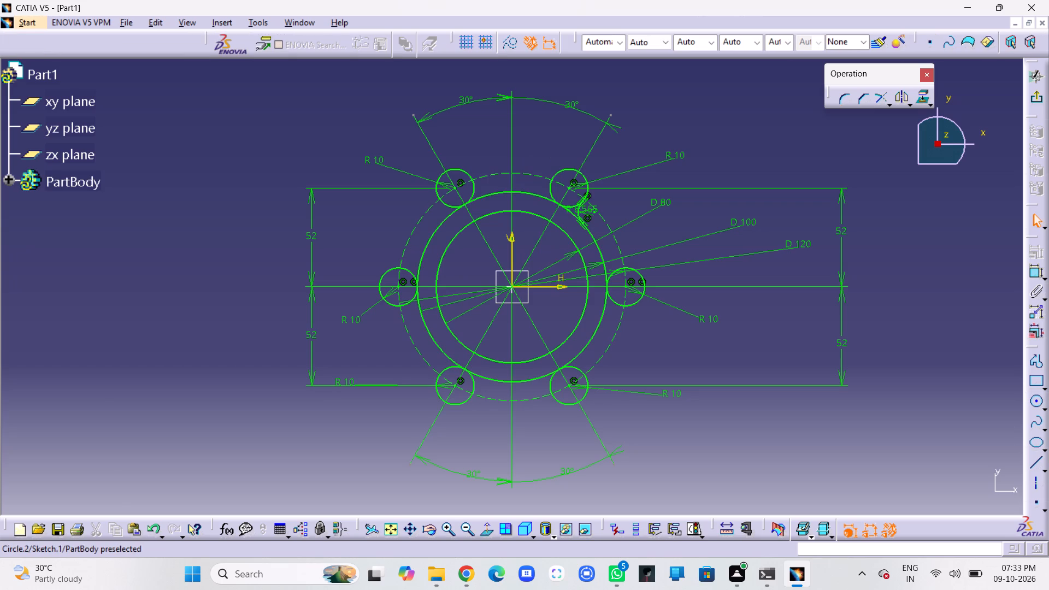
double_click(588, 210)
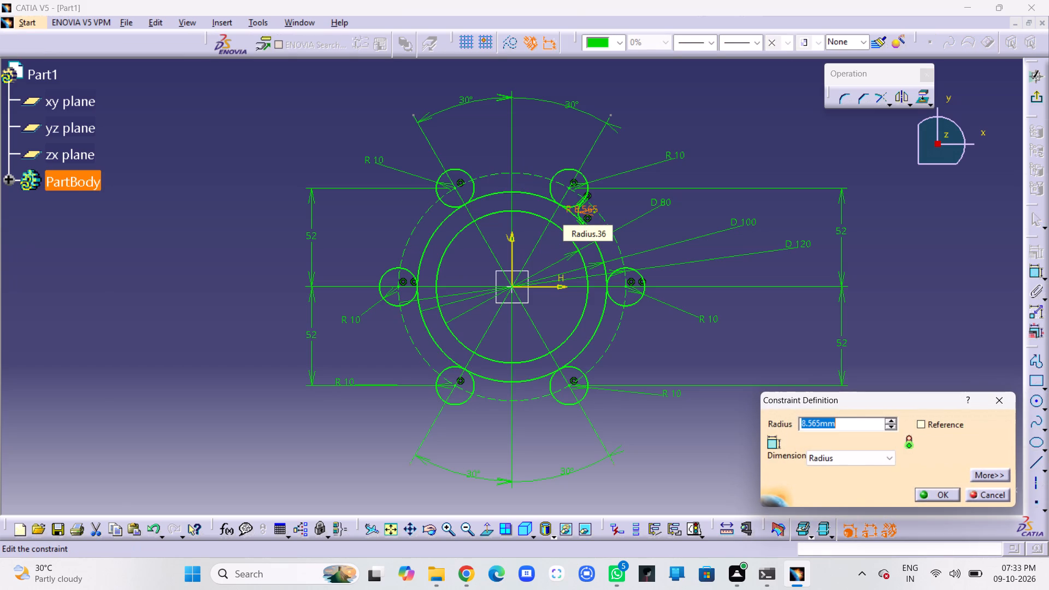
type("10")
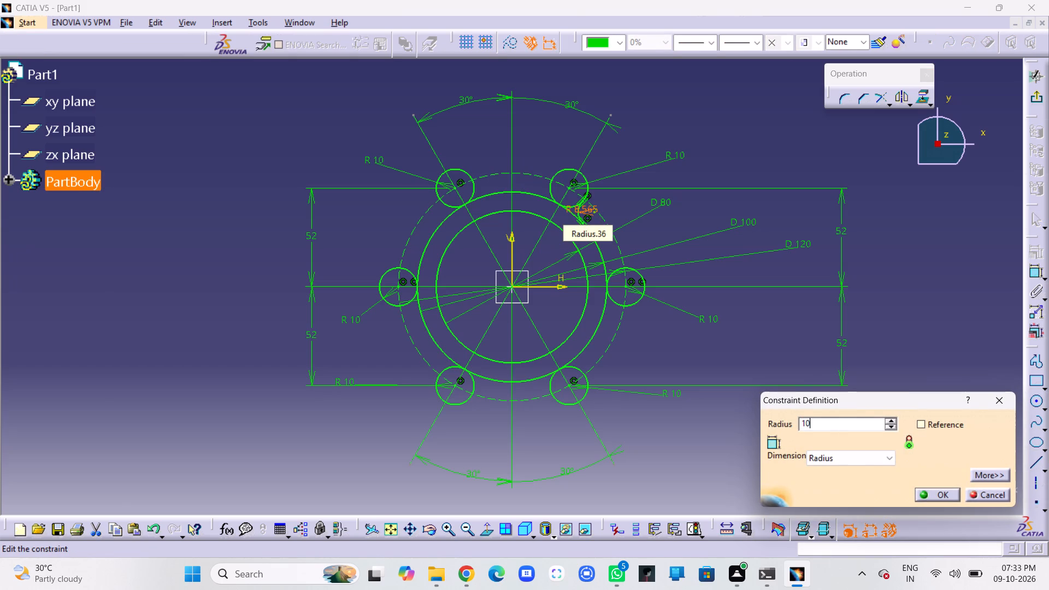
key("Return")
left_click(633, 203)
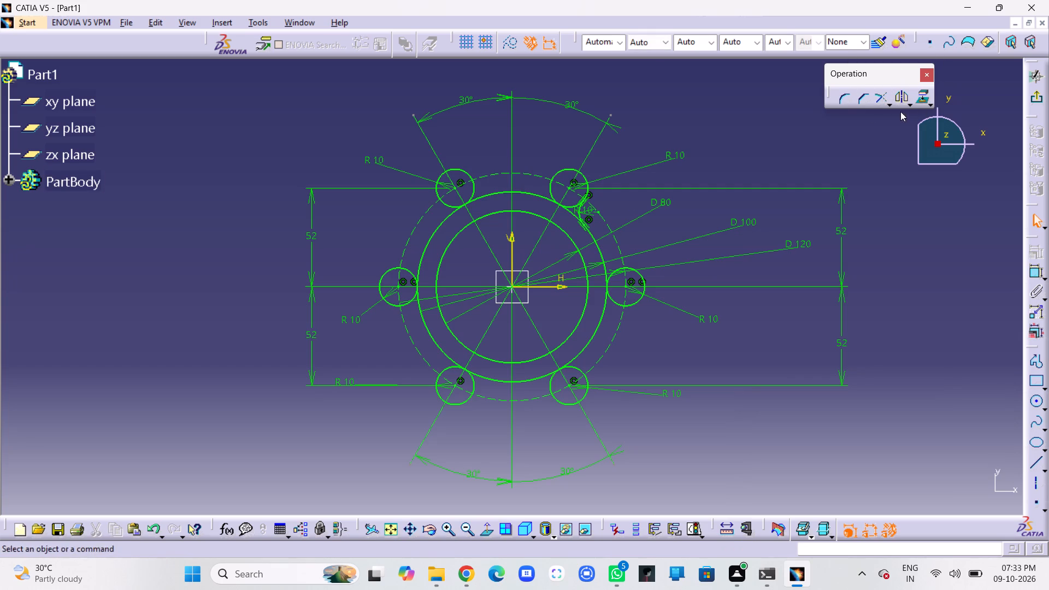
Create an untrimmed corner between the 100 mm circle and the upper side of the small circle on the positive H axis, radius 10 mm.
left_click(846, 99)
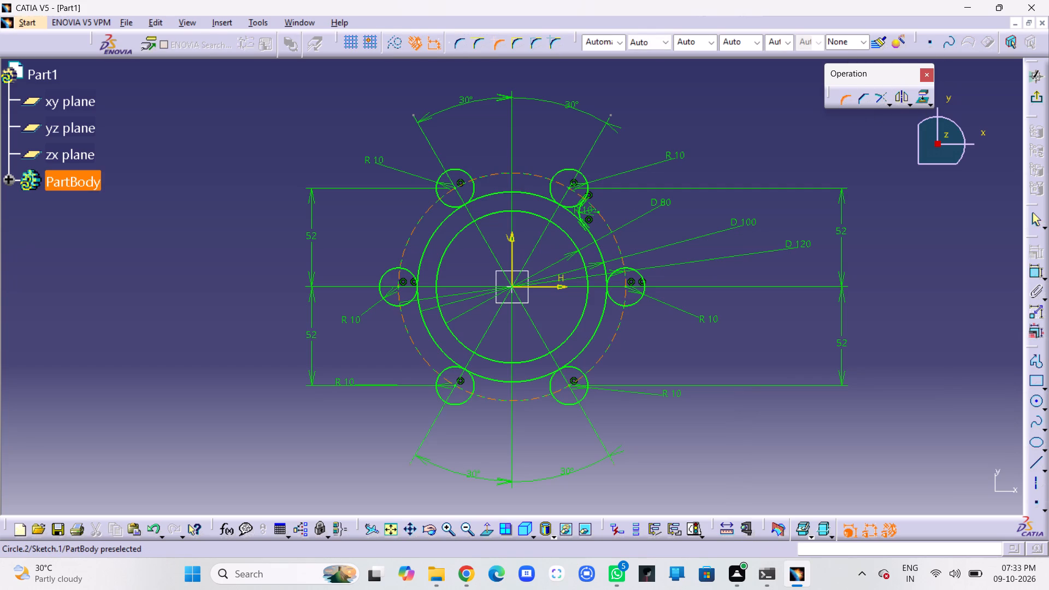
left_click(605, 264)
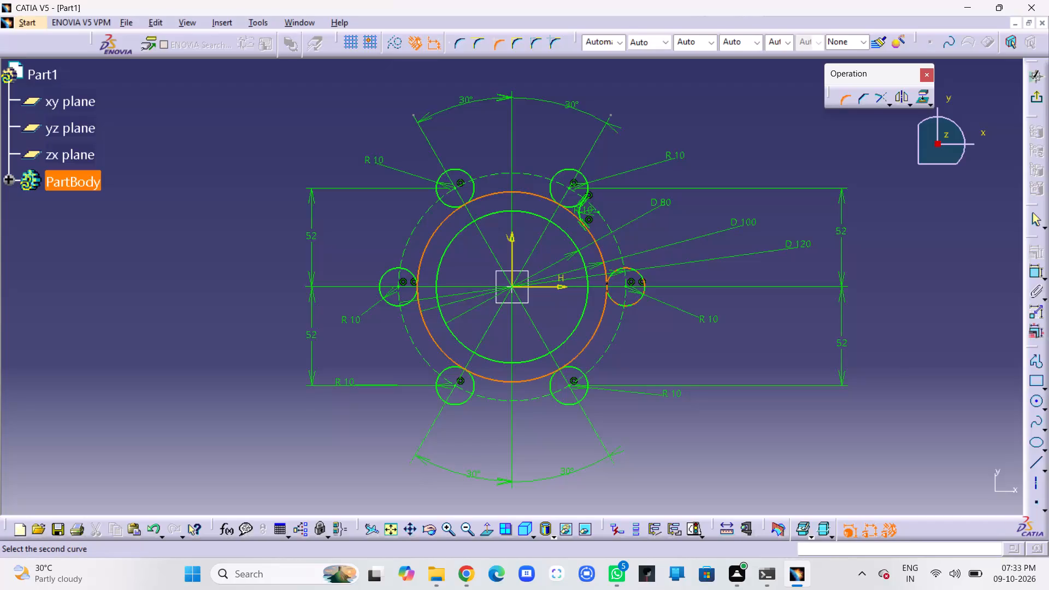
left_click(616, 270, "ctrl")
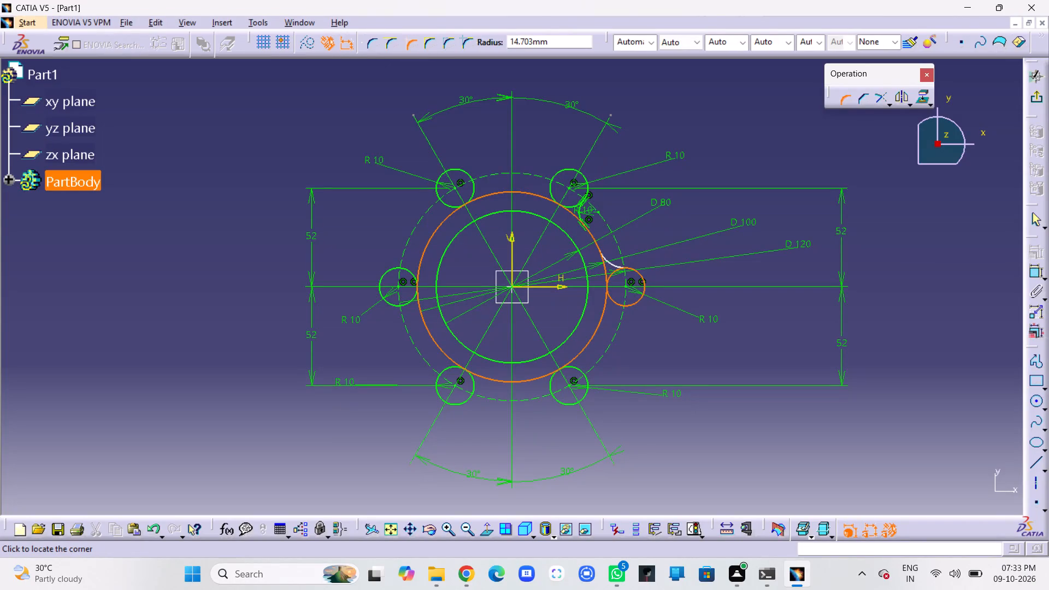
left_click(610, 264)
left_click(617, 258)
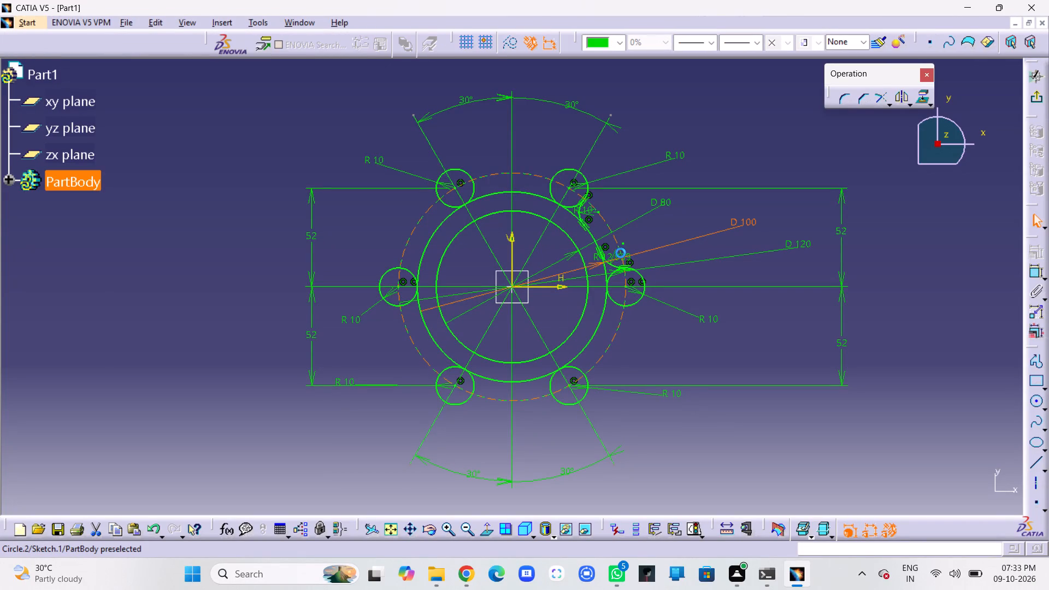
double_click(618, 255)
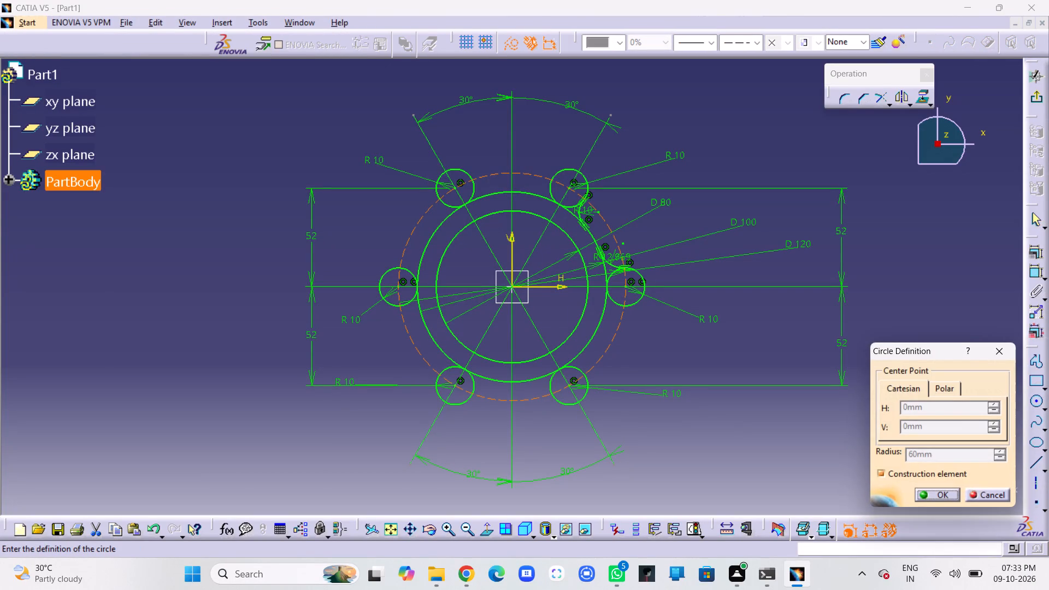
left_click(1005, 349)
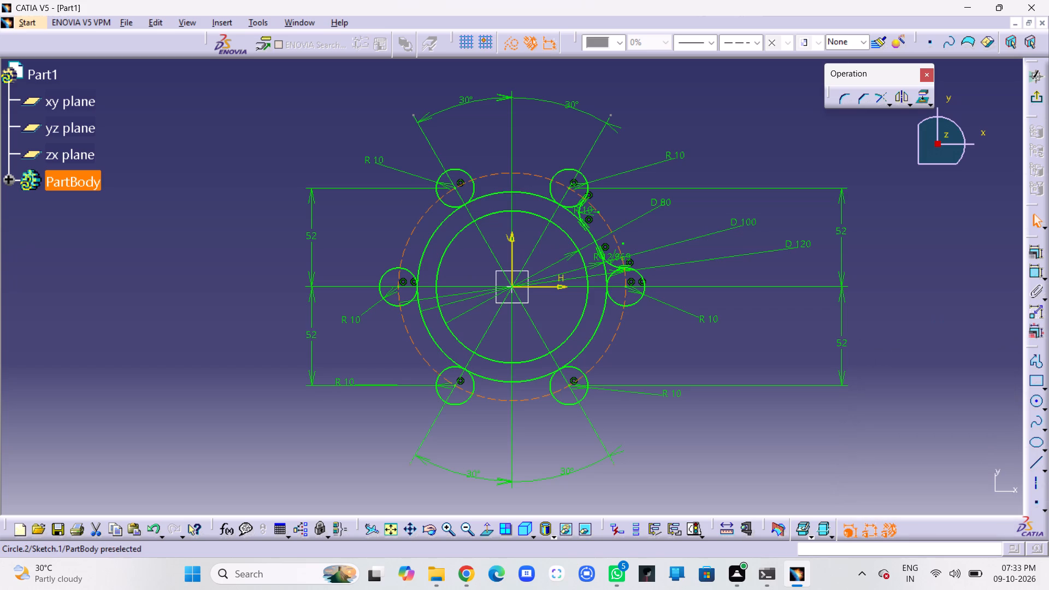
double_click(609, 255)
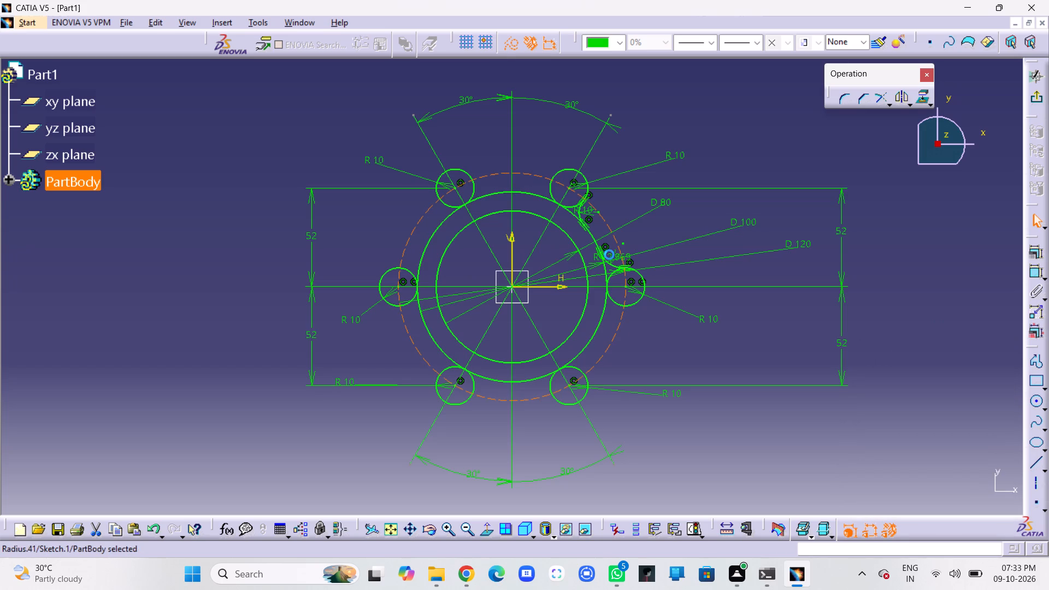
type("10")
key("Return")
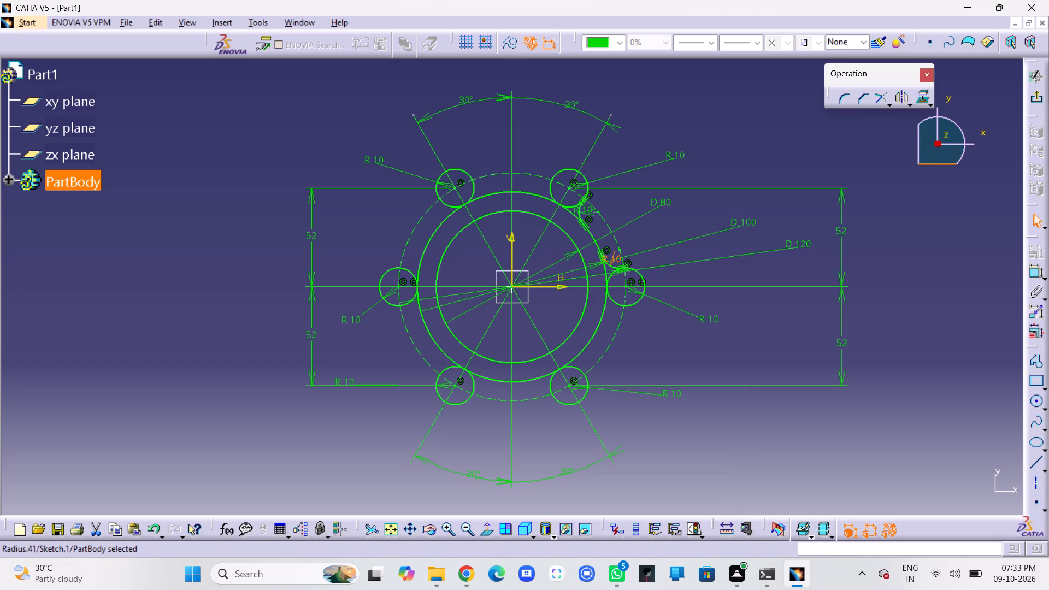
Create an untrimmed corner between the lower side of the small circle on the positive H axis and the 100 mm circle, radius 10 mm.
left_click(839, 102)
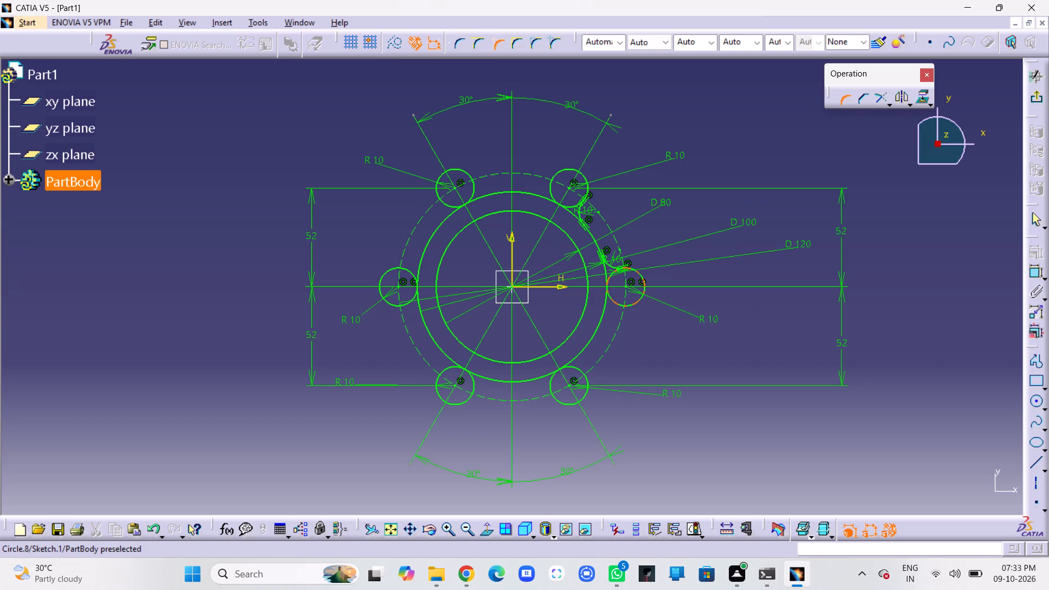
left_click(616, 300)
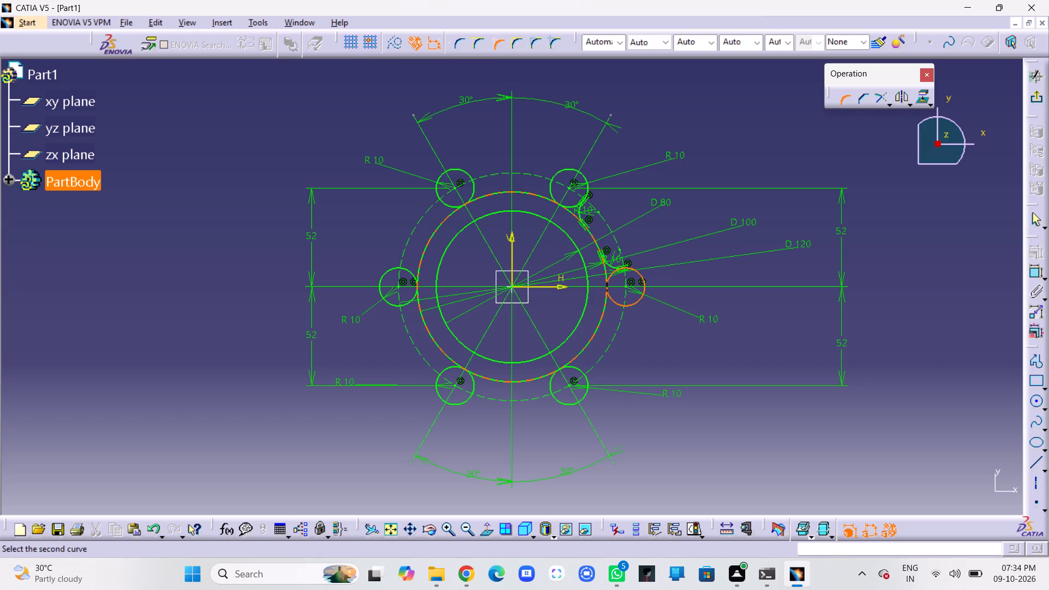
left_click(603, 306, "ctrl")
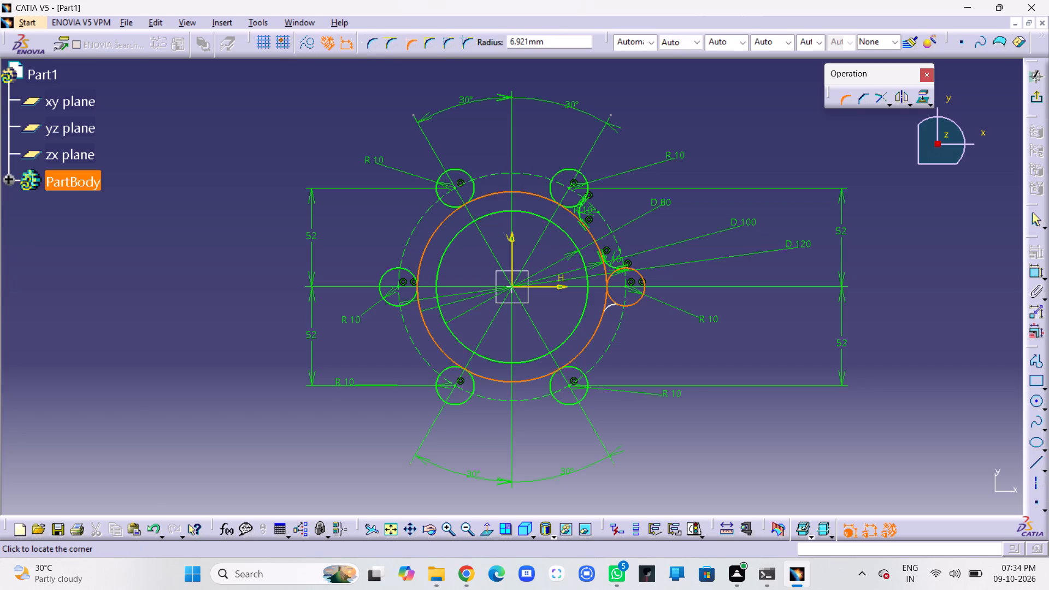
left_click(608, 308)
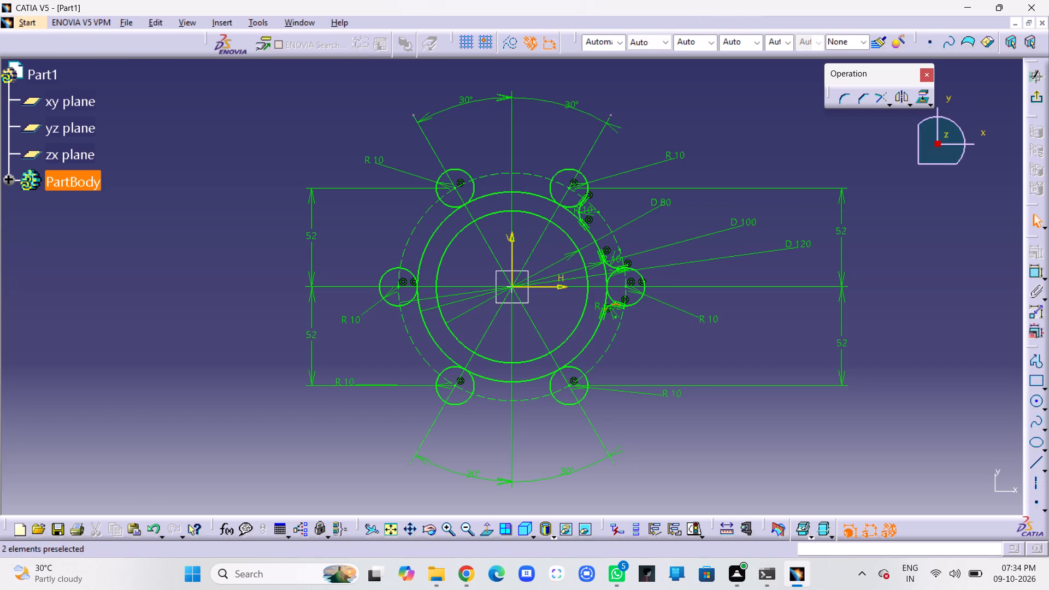
double_click(613, 310)
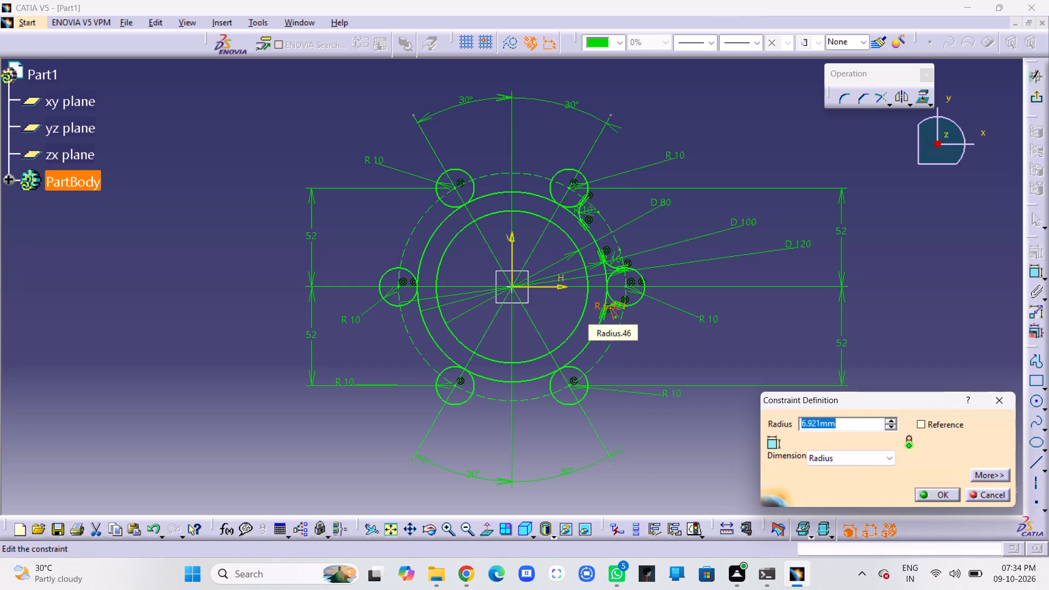
type("10")
key("Return")
left_click(669, 339)
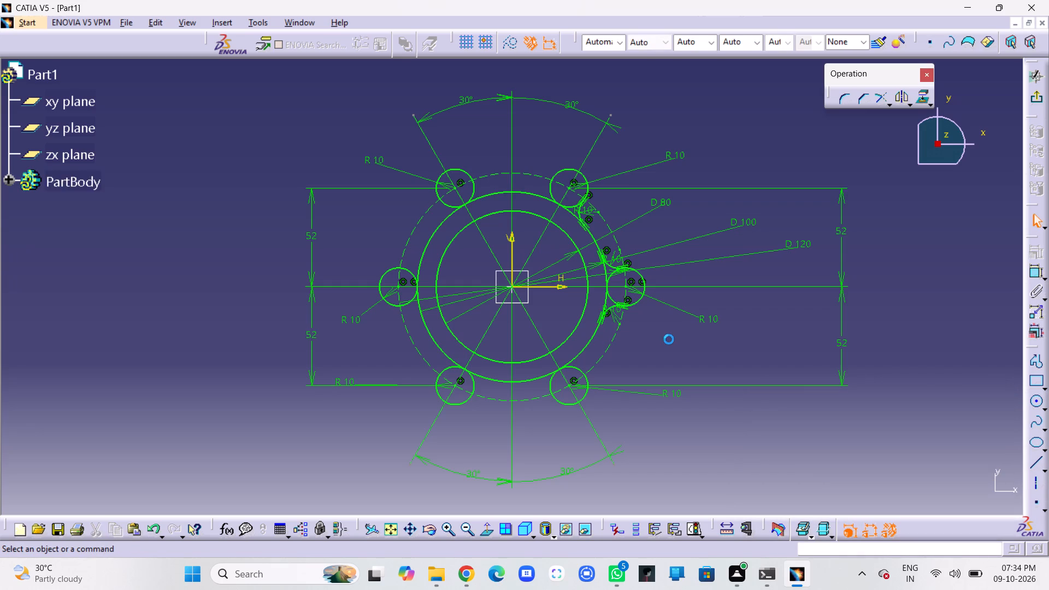
Create an untrimmed corner between the lower-right small circle's upper side and the 100 mm circle, and set its radius to 10 mm.
left_click(845, 95)
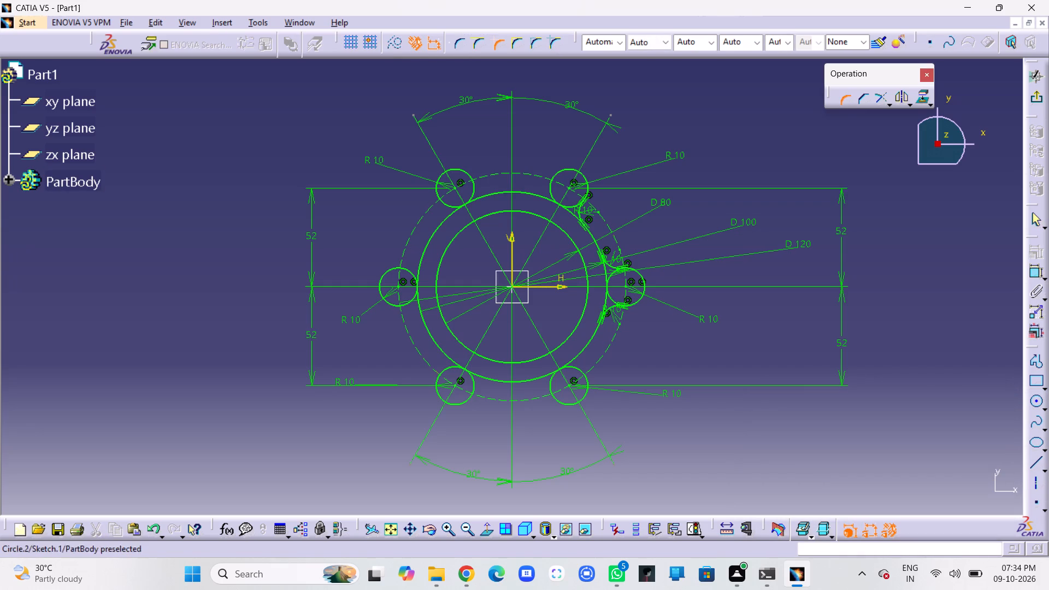
left_click(581, 370)
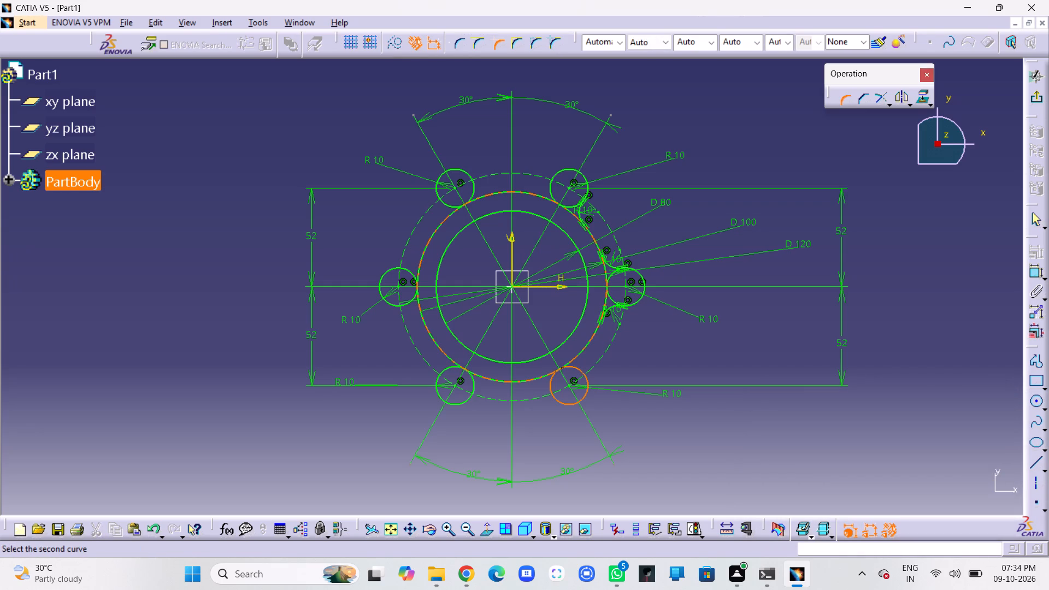
left_click(582, 352, "ctrl")
left_click(579, 359)
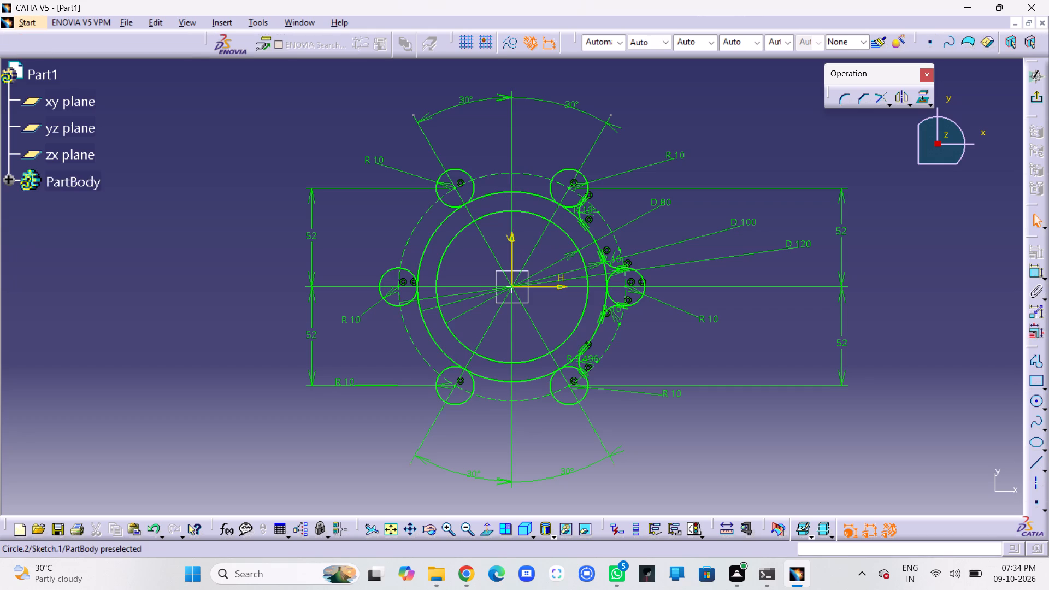
double_click(588, 358)
type("10")
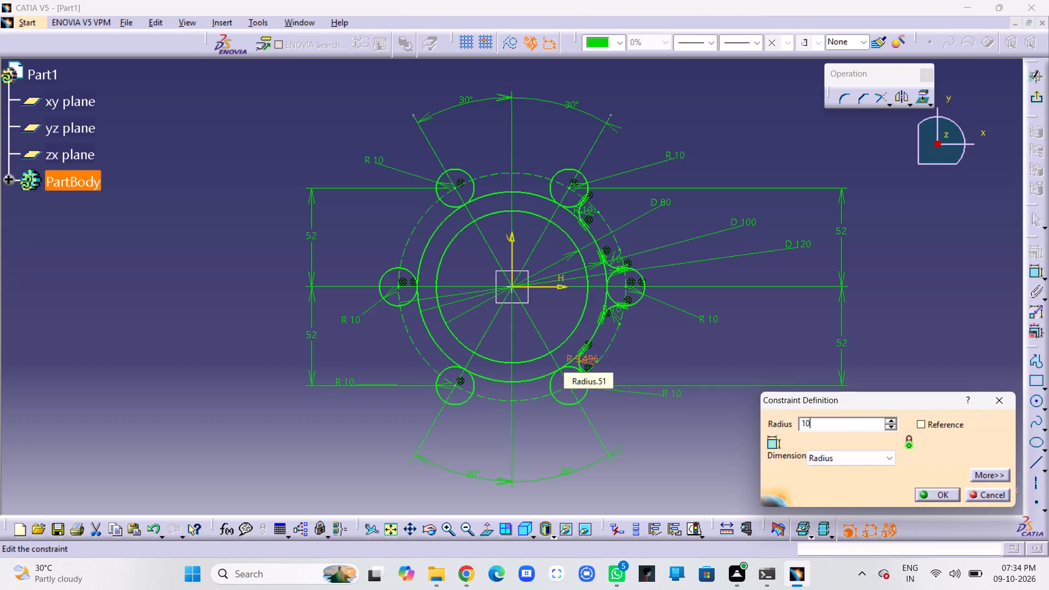
key("Return")
left_click(661, 350)
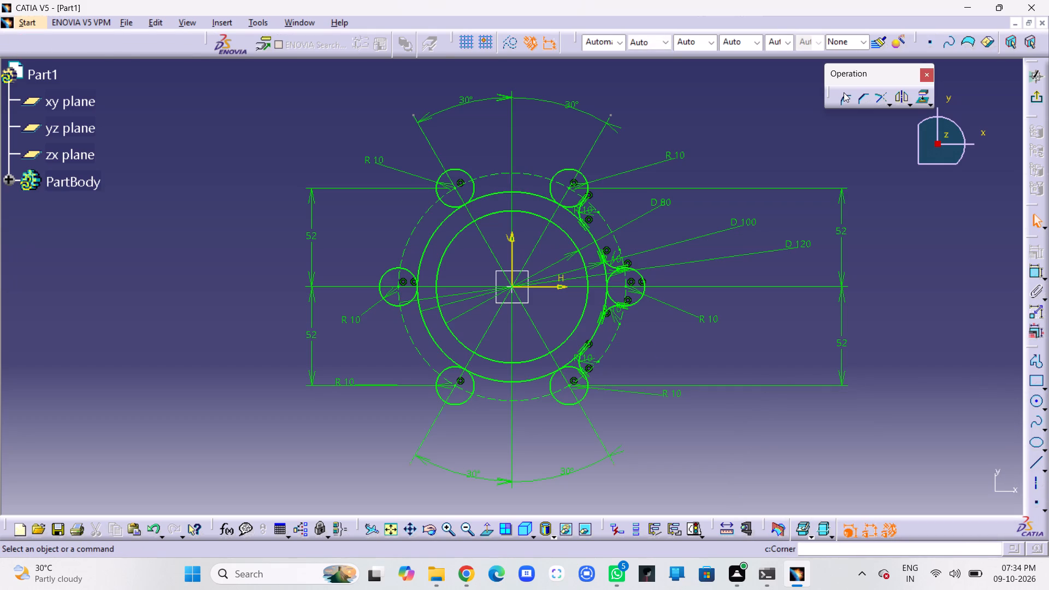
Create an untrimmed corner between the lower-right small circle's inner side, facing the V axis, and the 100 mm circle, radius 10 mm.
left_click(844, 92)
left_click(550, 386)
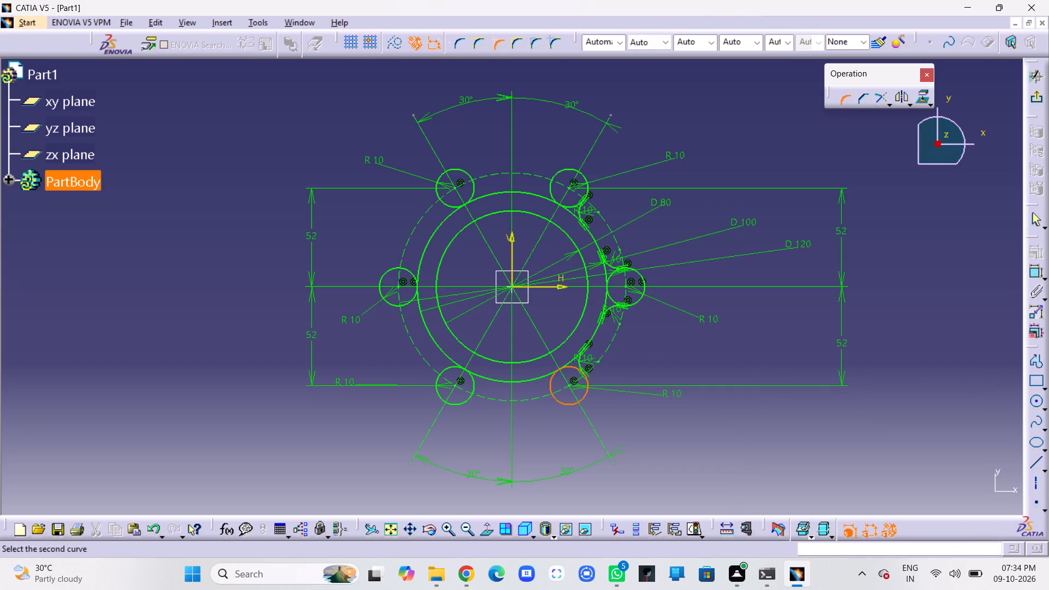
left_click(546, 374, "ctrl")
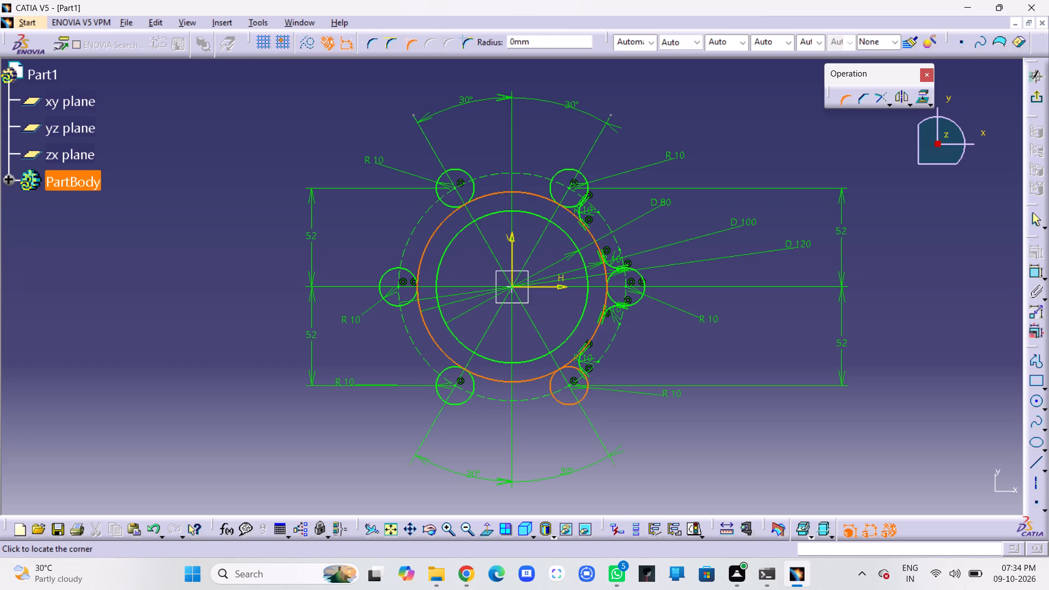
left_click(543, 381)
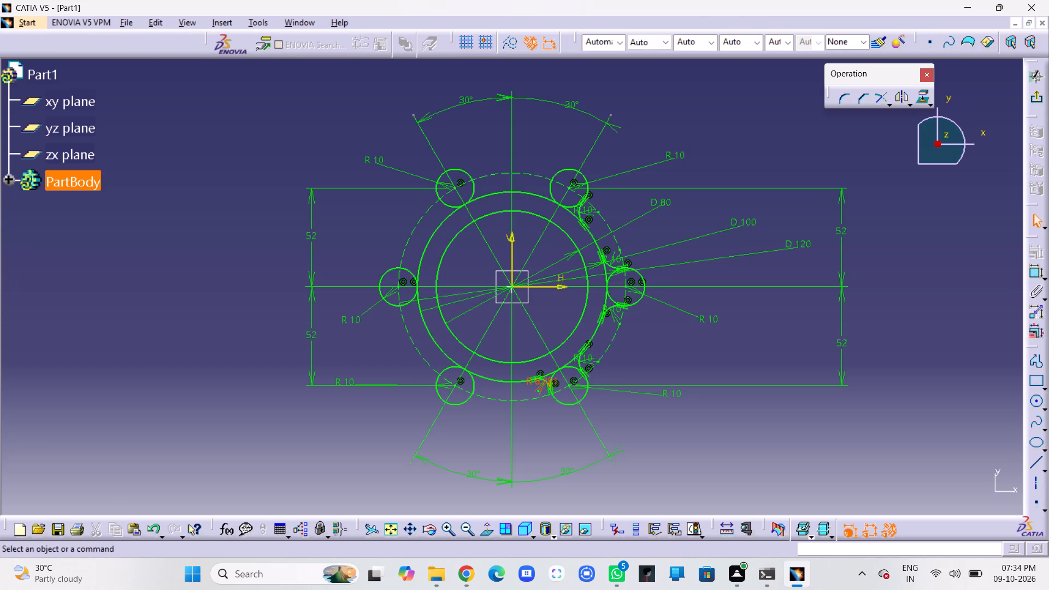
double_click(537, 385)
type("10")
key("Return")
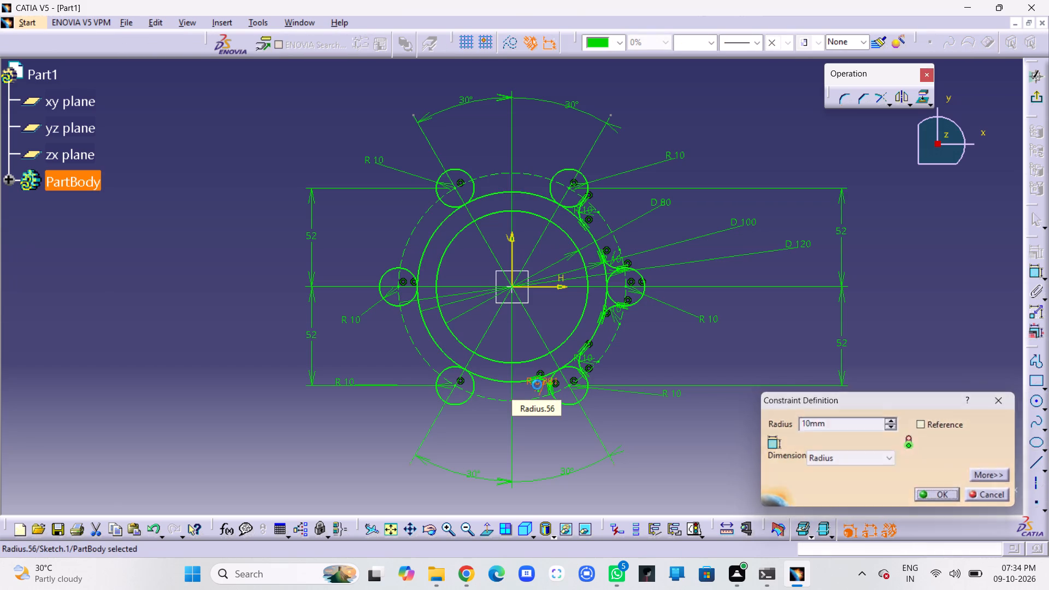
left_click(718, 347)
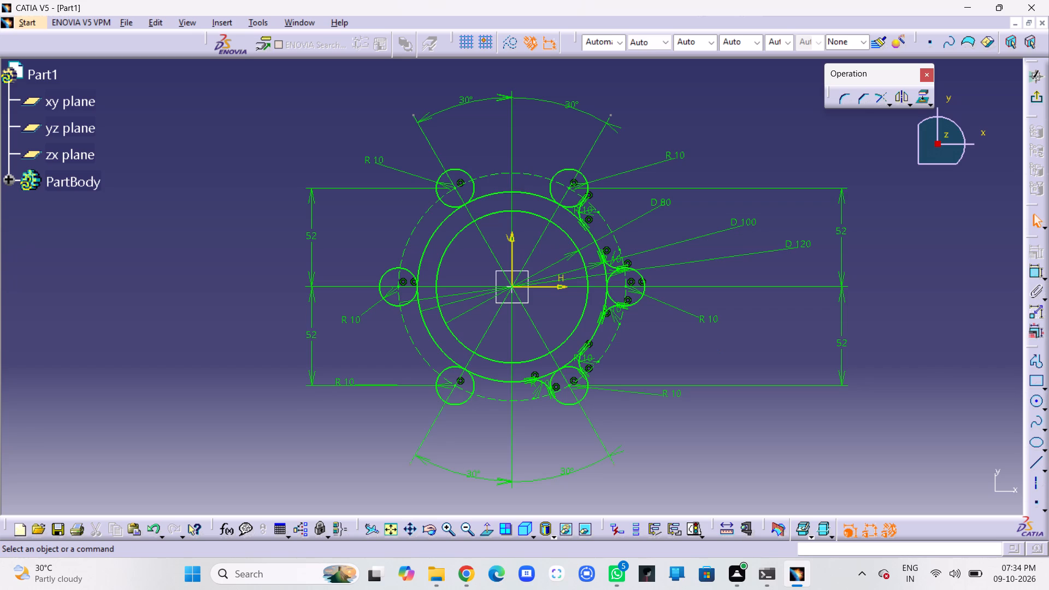
Create an untrimmed corner between the lower-left small circle's upper side and the 100 mm circle, and set its radius to 10 mm.
left_click(839, 99)
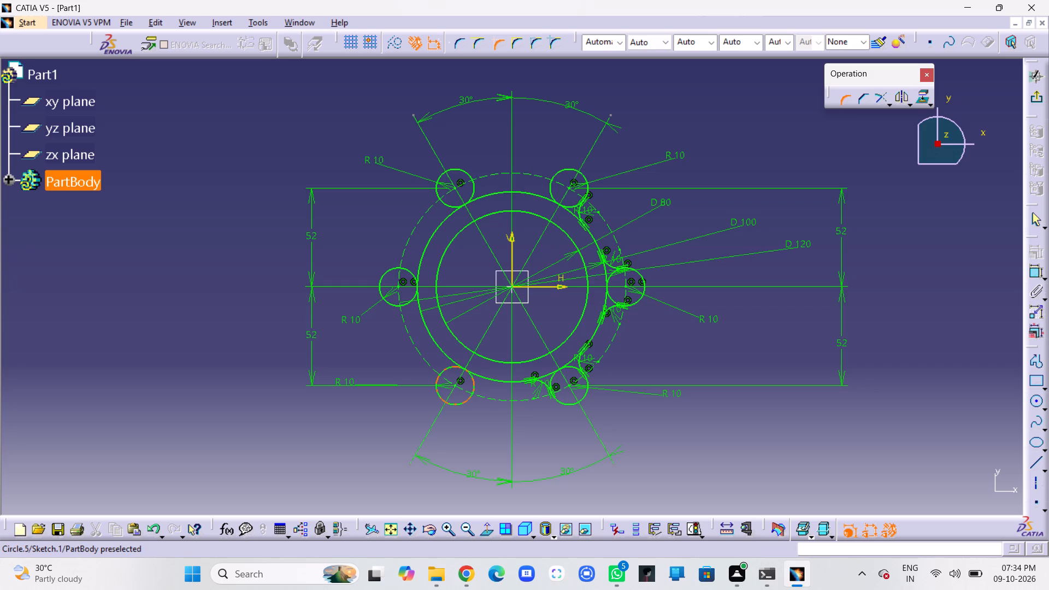
left_click(445, 370, "ctrl")
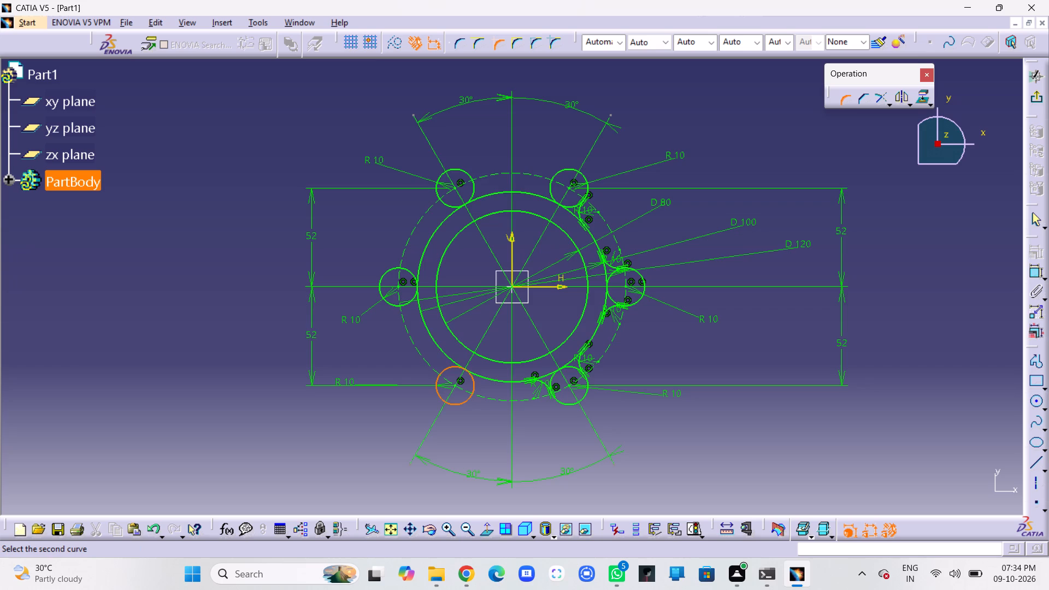
left_click(451, 359, "ctrl")
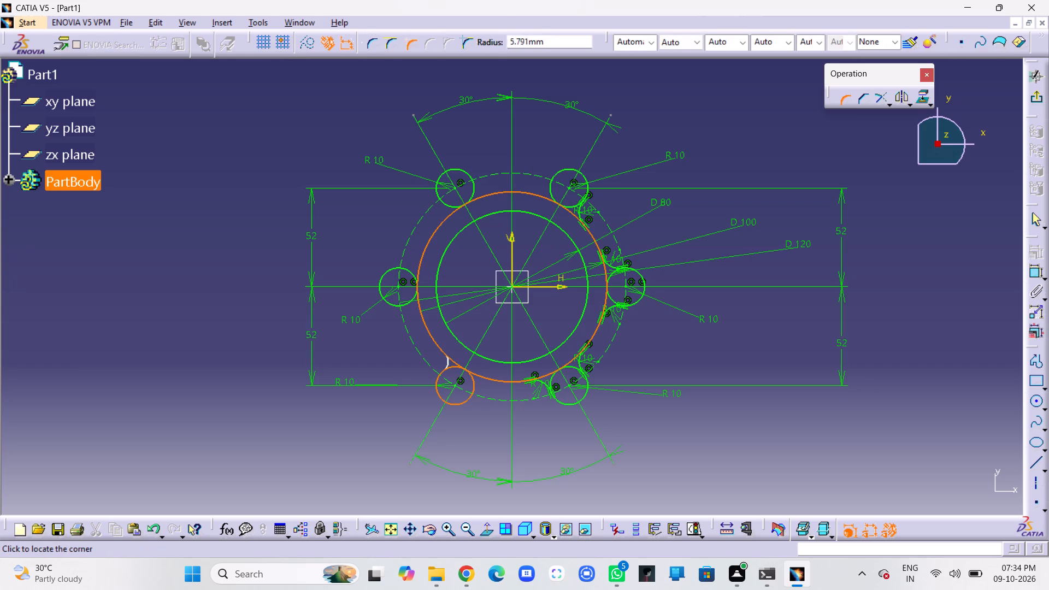
left_click(444, 358)
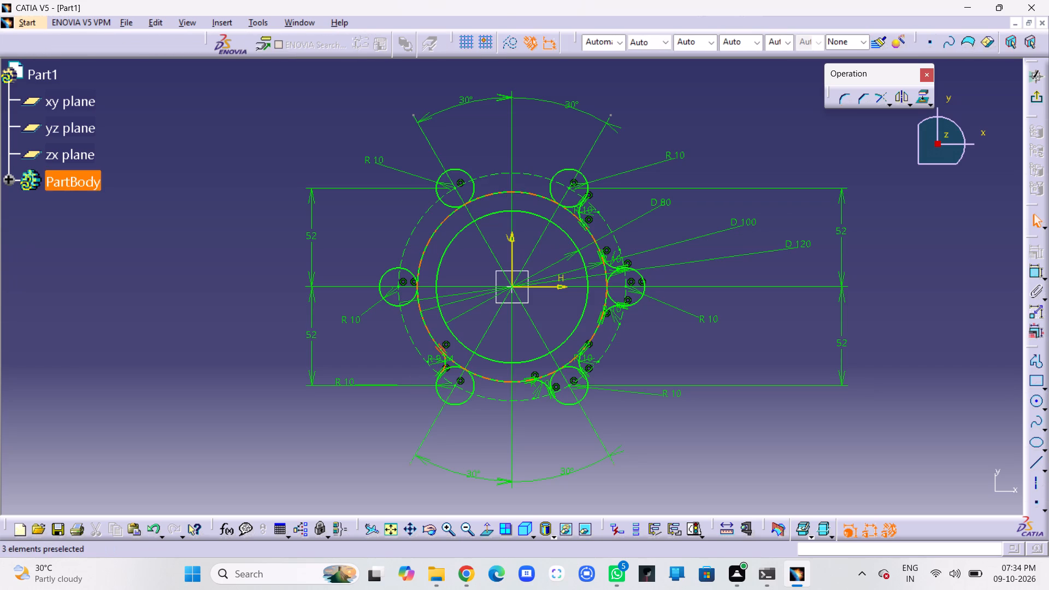
double_click(437, 359)
type("10")
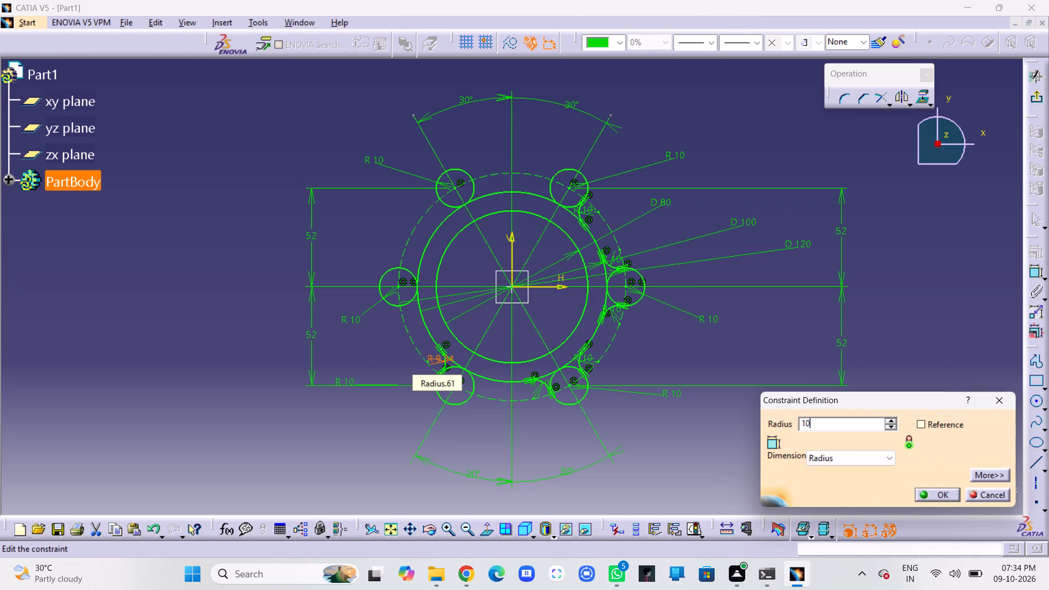
key("Return")
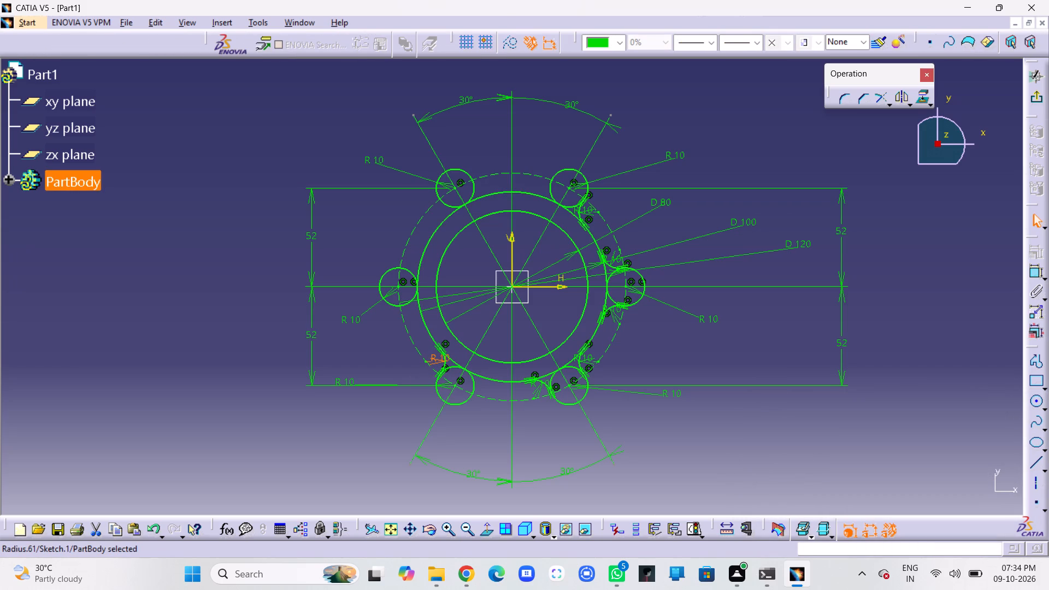
key("Escape")
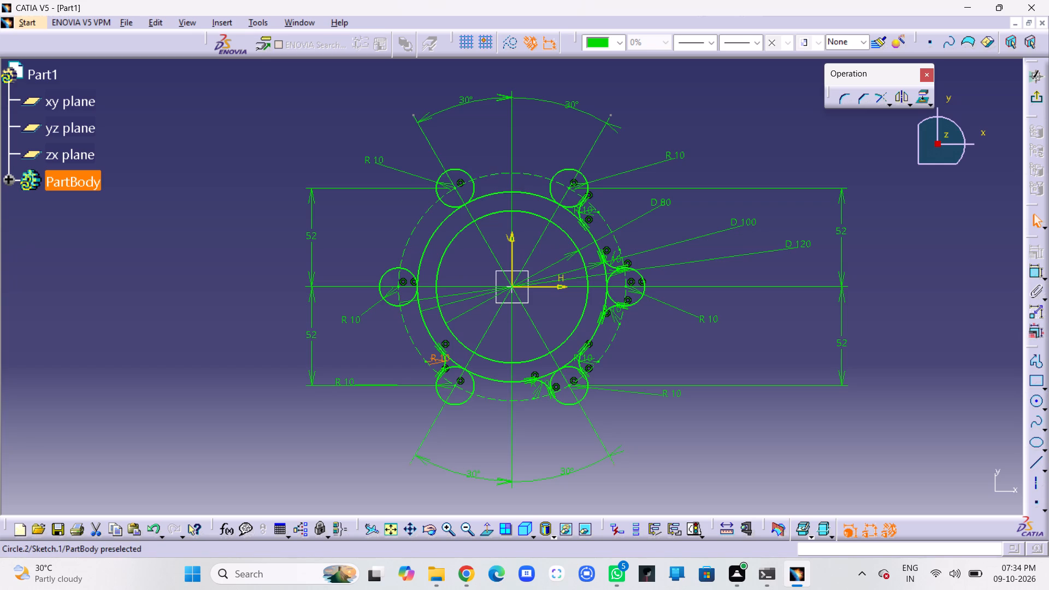
key("Escape")
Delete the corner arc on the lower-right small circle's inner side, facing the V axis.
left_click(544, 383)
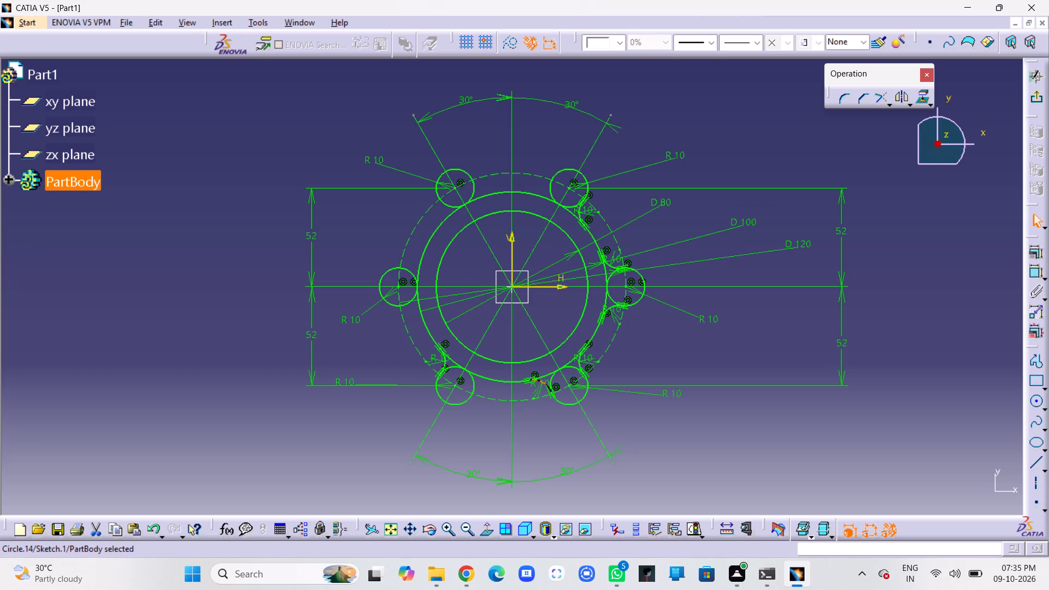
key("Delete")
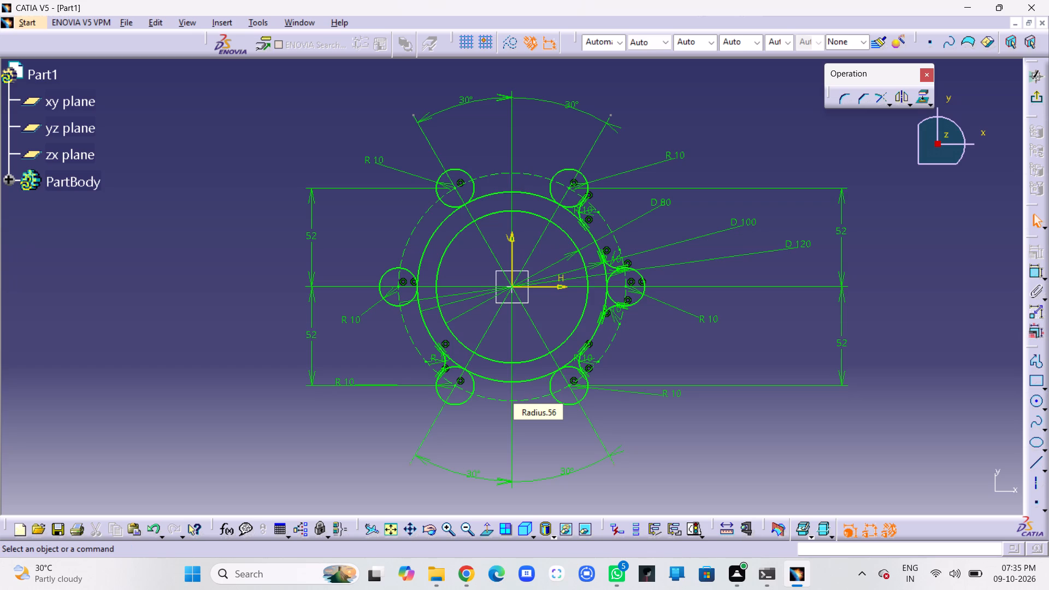
Create an untrimmed corner between the lower side of the small circle on the negative H axis and the 100 mm circle, radius 10 mm.
left_click(845, 93)
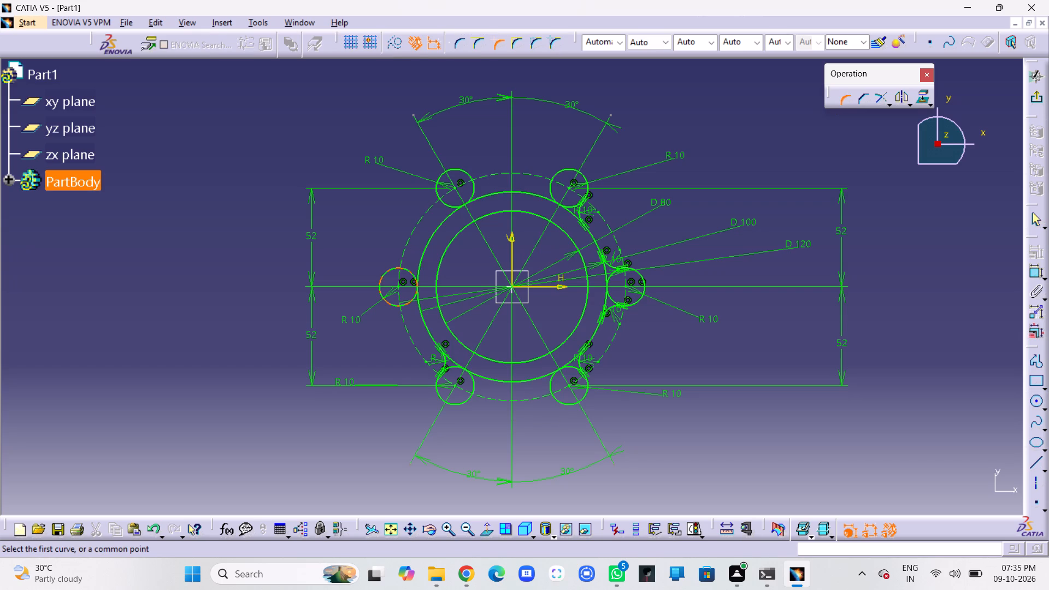
left_click(408, 304, "ctrl")
left_click(421, 310, "ctrl")
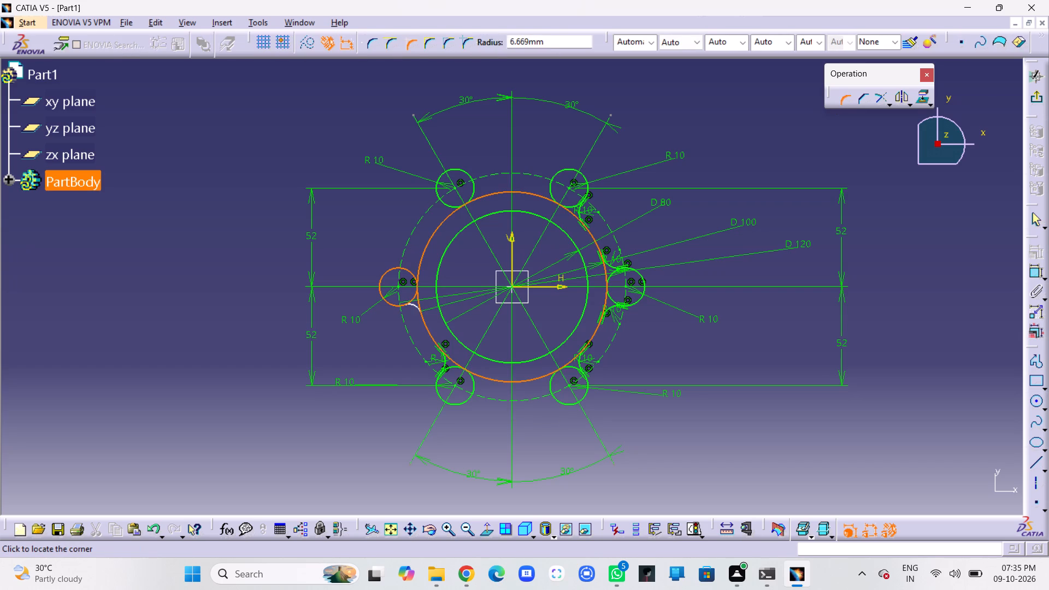
left_click(415, 309)
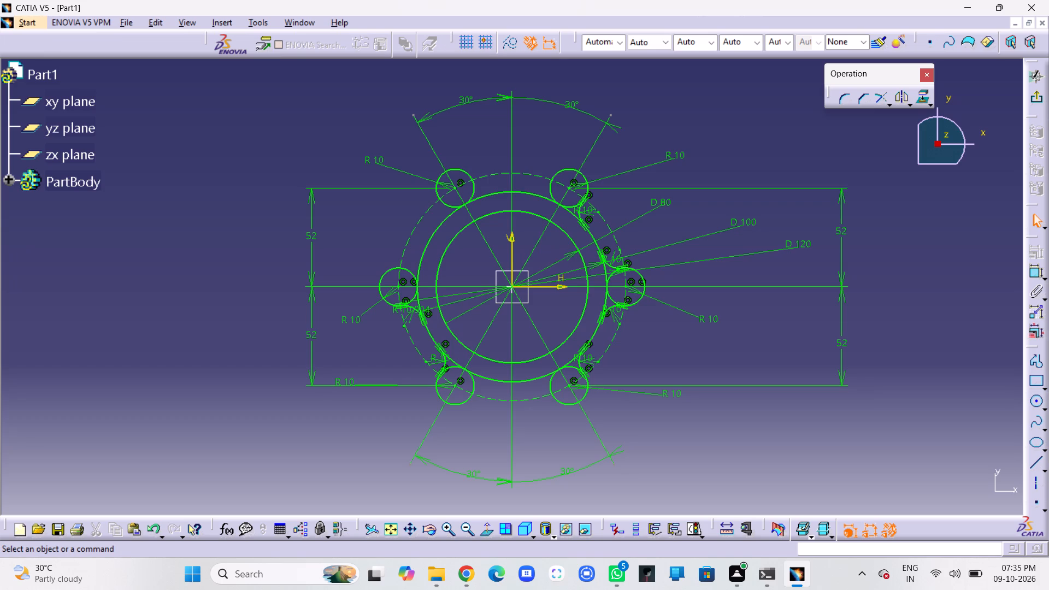
double_click(407, 313)
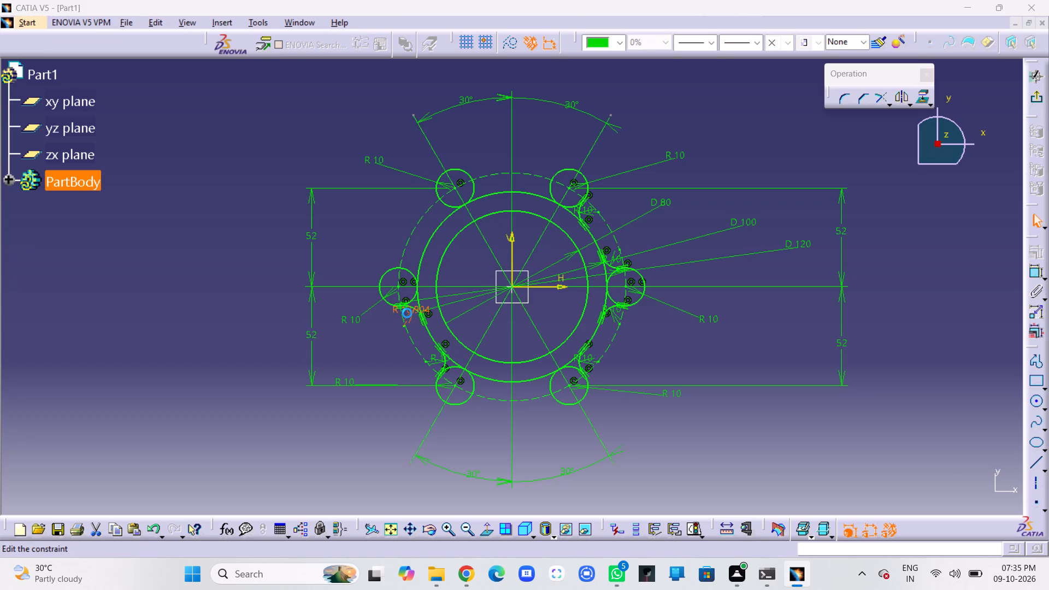
key("1")
key("0")
key("Return")
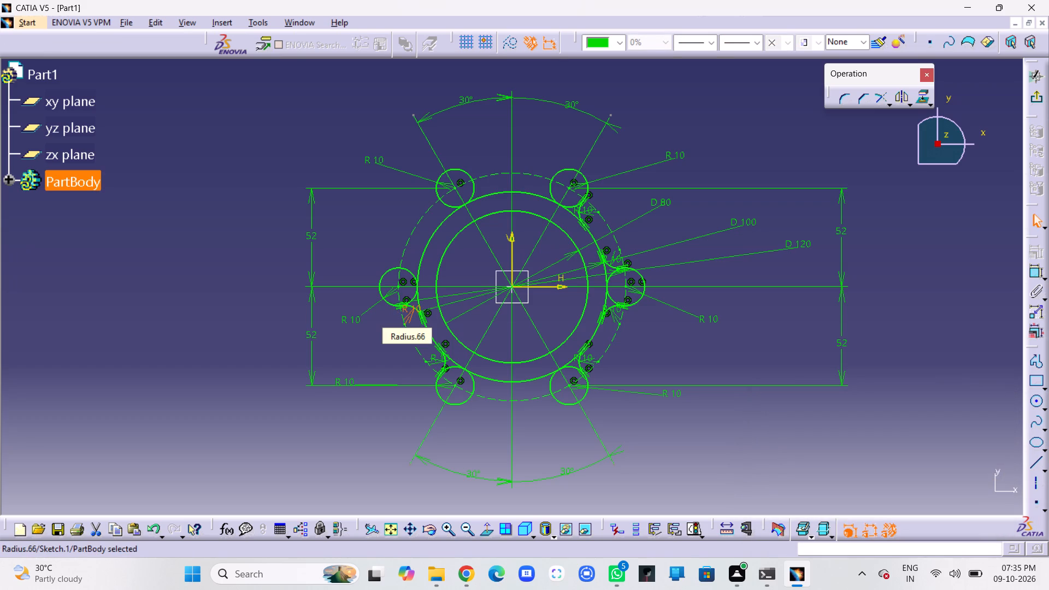
left_click(388, 322)
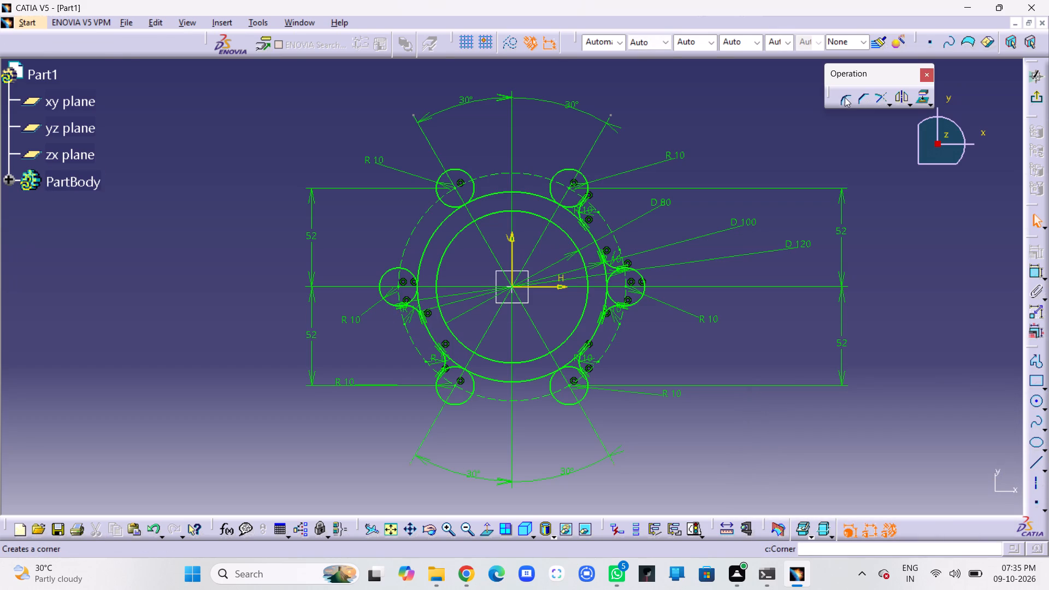
Create an untrimmed corner between the upper side of the small circle on the negative H axis and the 100 mm circle, radius 10 mm.
left_click(842, 97)
left_click(406, 269)
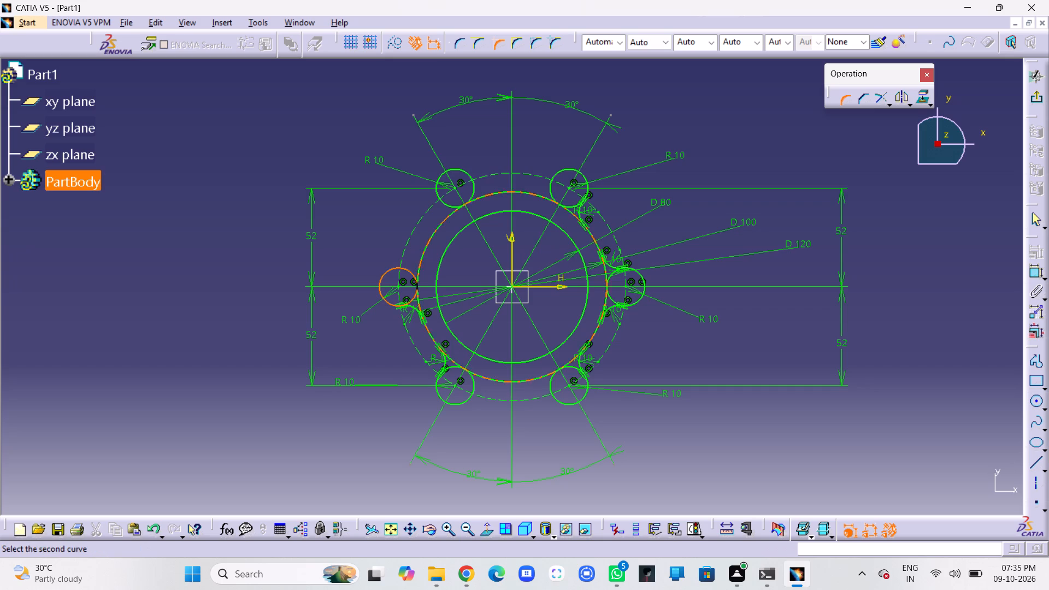
left_click(419, 259, "ctrl")
left_click(412, 260)
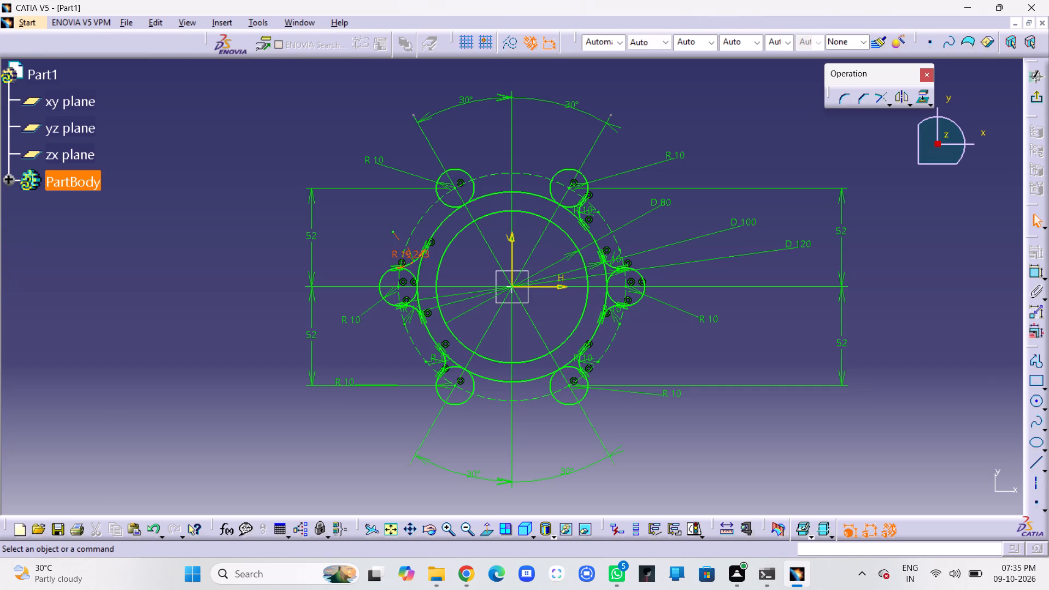
double_click(414, 252)
type("10")
key("Return")
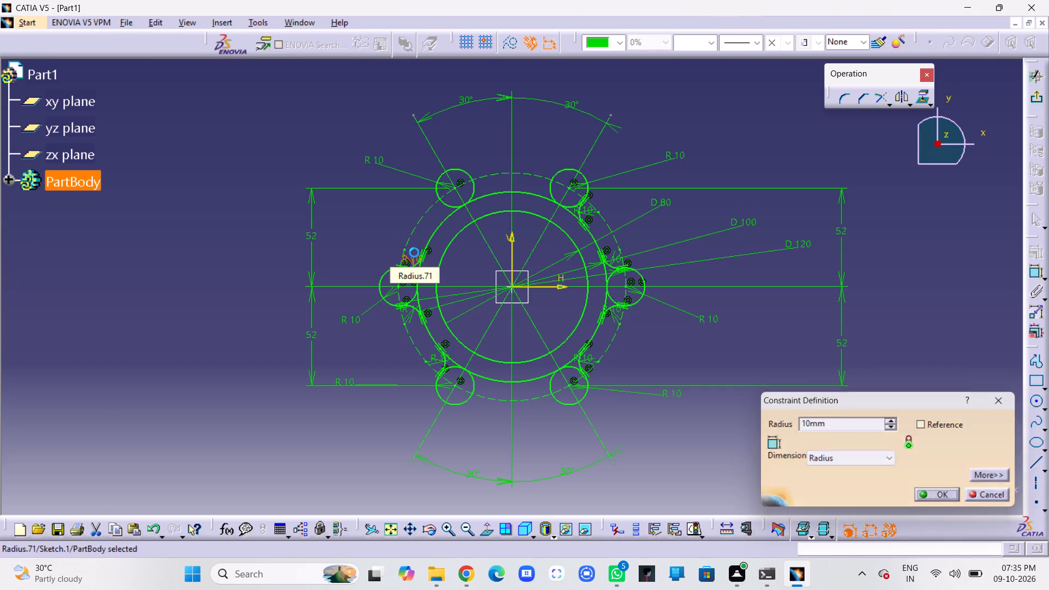
left_click(387, 231)
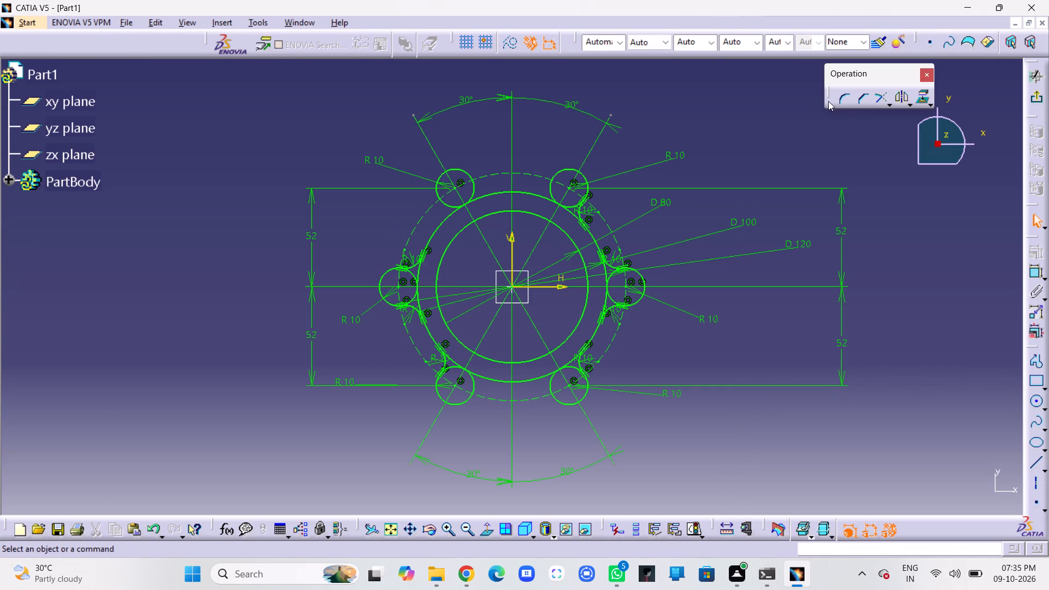
Create an untrimmed corner between the upper-left small circle's lower outer side and the 100 mm circle, and set its radius to 10 mm.
left_click(839, 97)
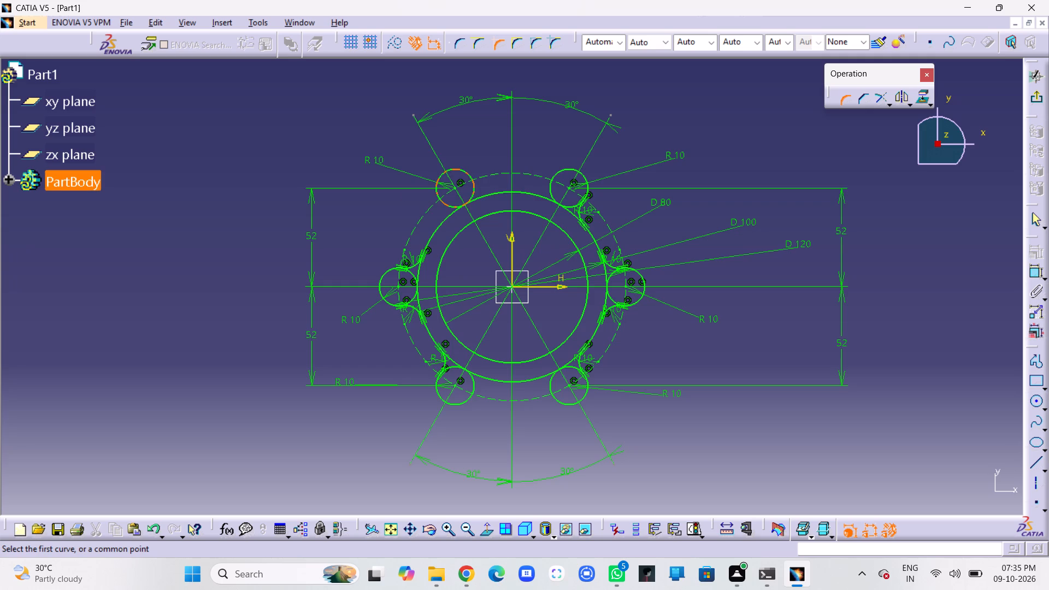
left_click(444, 205)
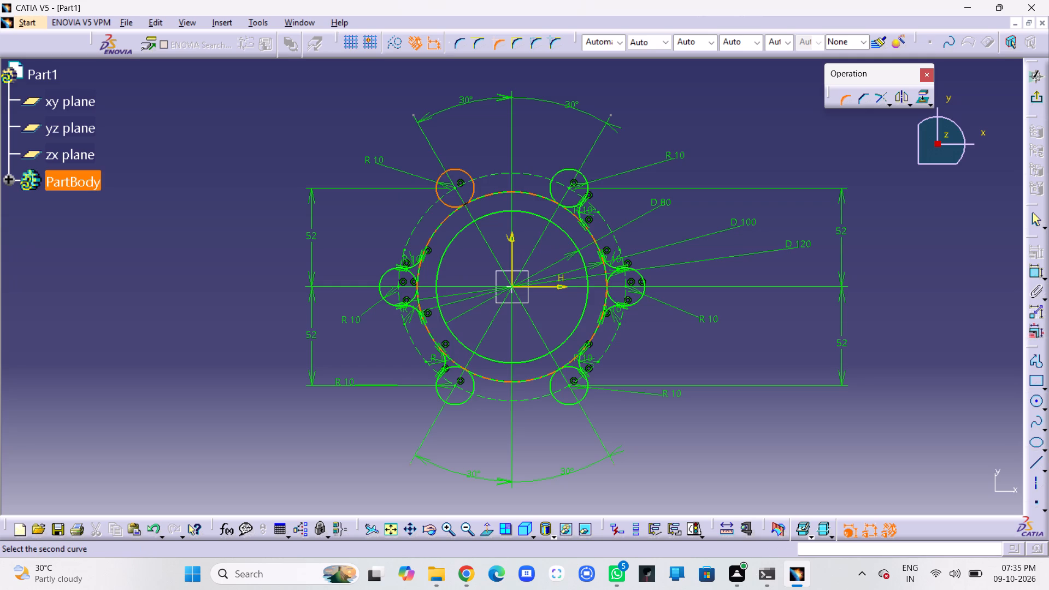
left_click(442, 221, "ctrl")
left_click(443, 214)
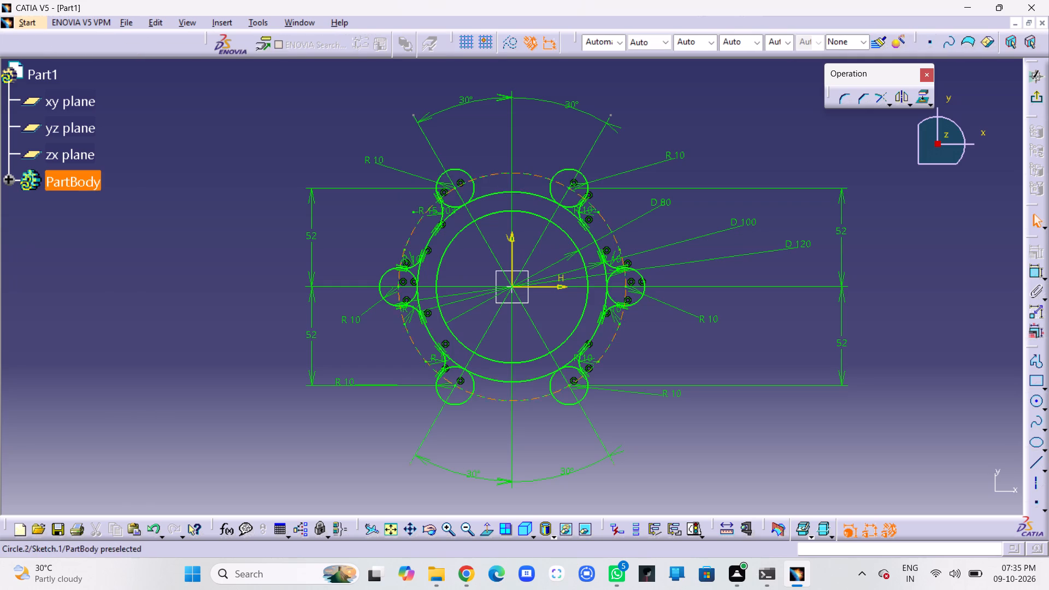
left_click(435, 208)
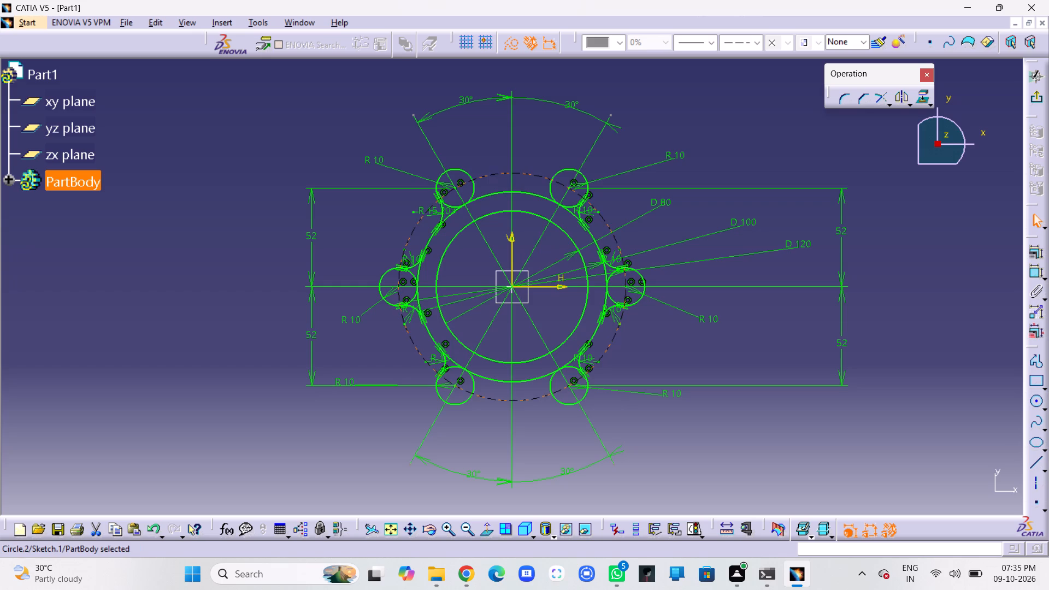
double_click(437, 213)
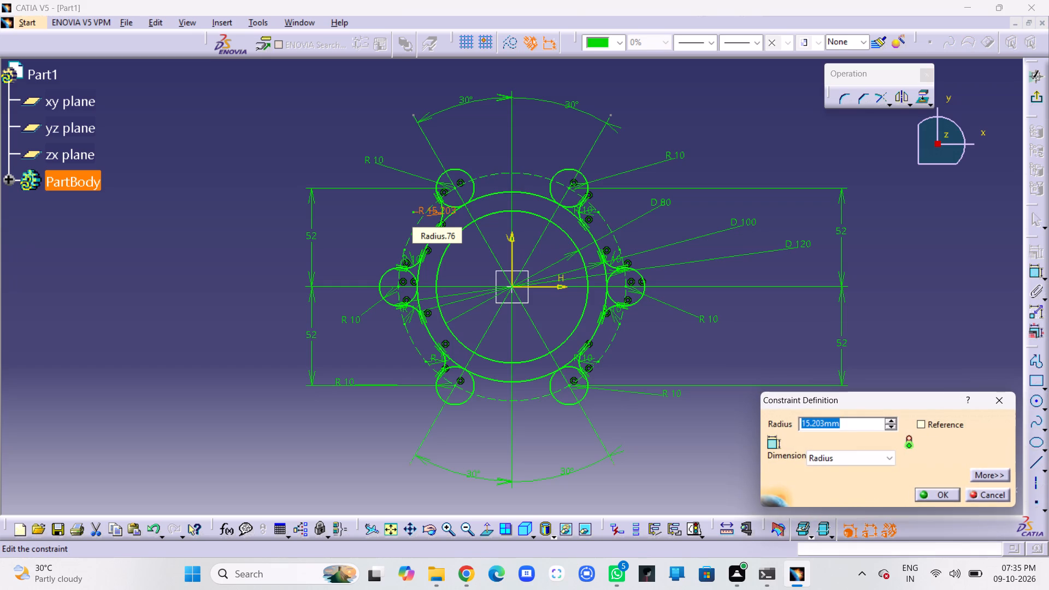
type("10")
key("Return")
left_click(374, 215)
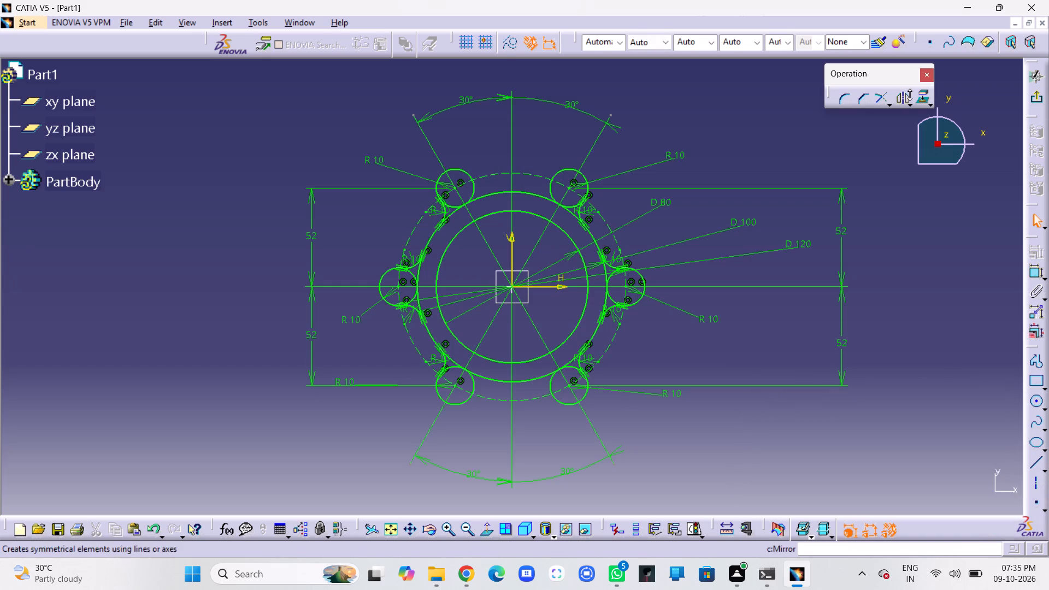
Draw a horizontal line about 60 mm long joining the lowest points of the two lower small circles.
left_click(1039, 462)
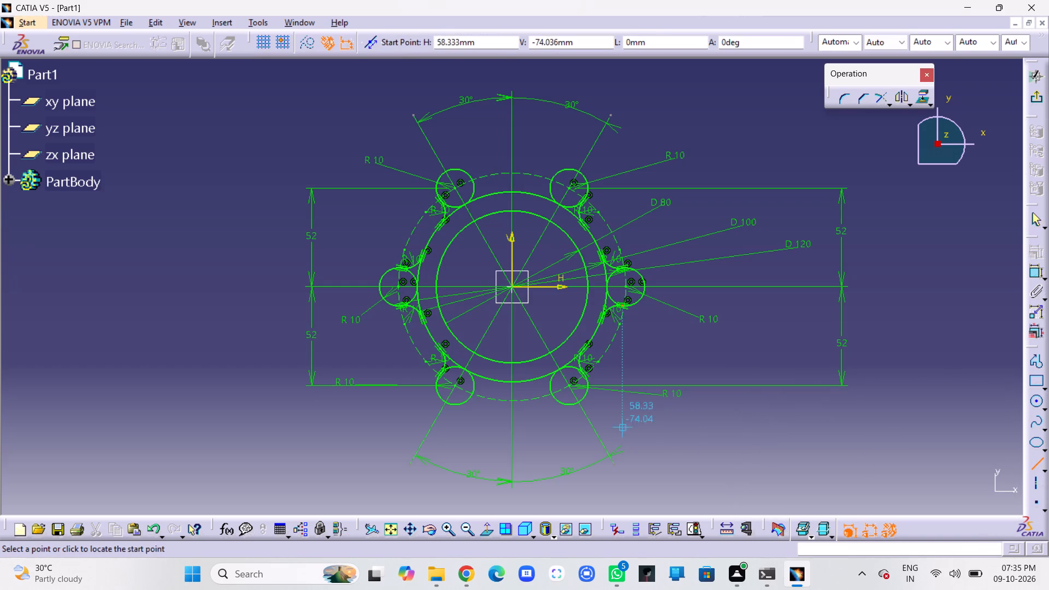
left_click(567, 405)
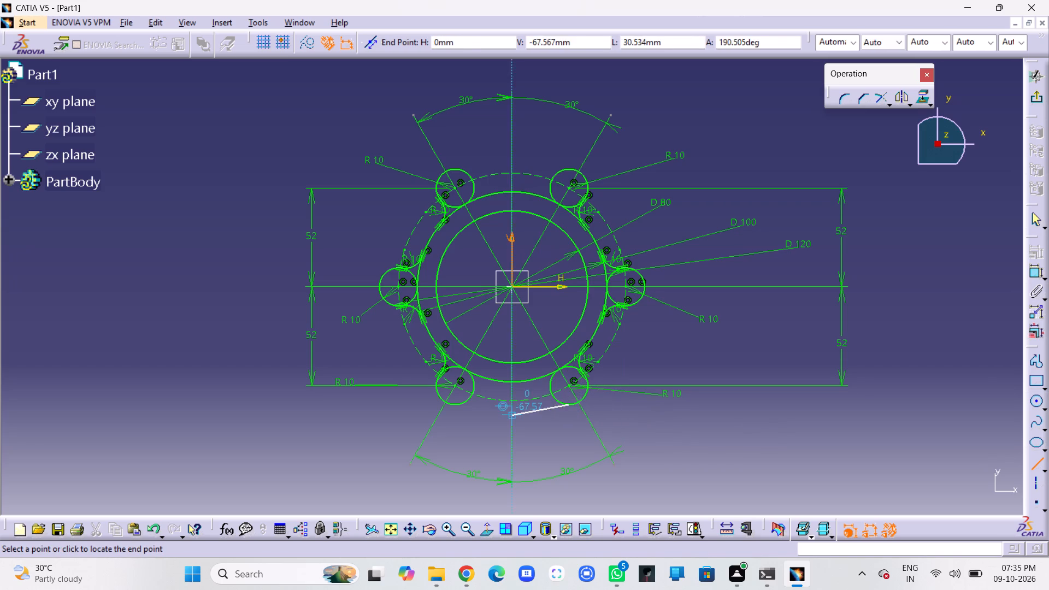
left_click(454, 405)
left_click(462, 431)
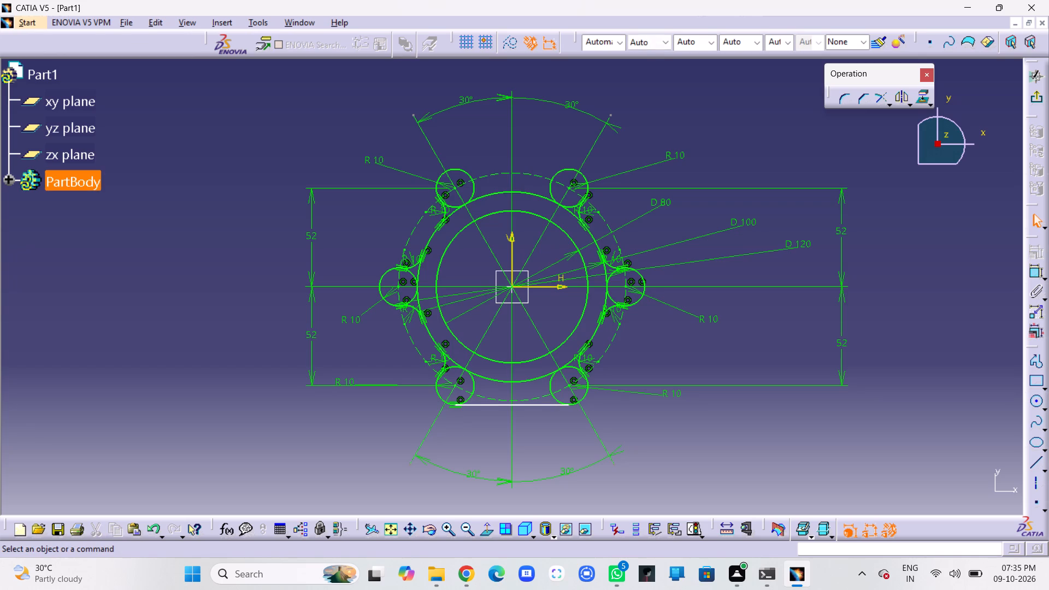
Apply a tangency constraint between the bottom horizontal line and the lower-right small circle.
left_click(552, 403)
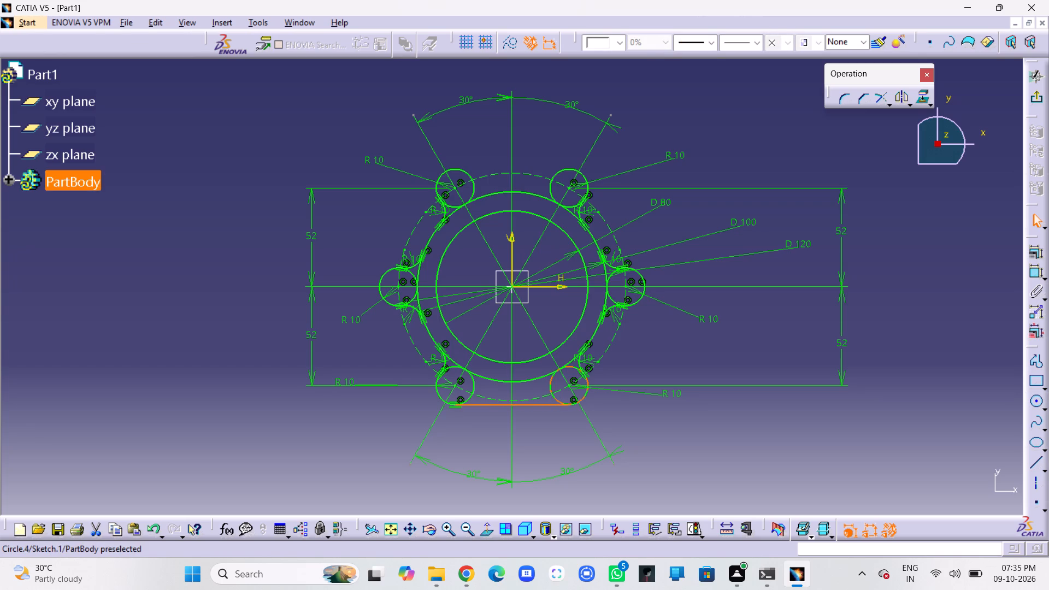
left_click(555, 399, "ctrl")
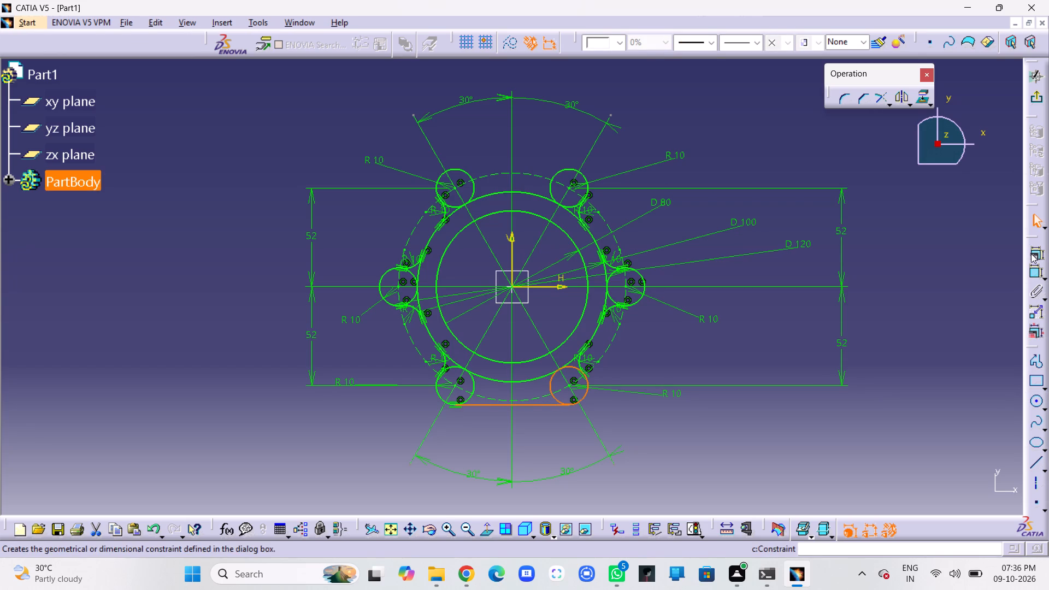
left_click(1034, 256)
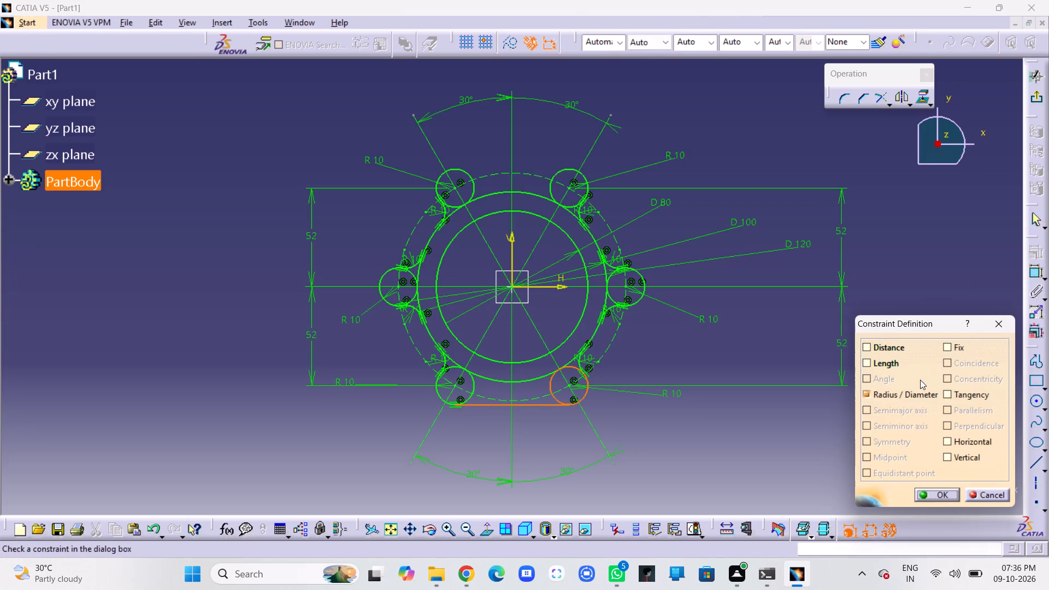
left_click(947, 393)
left_click(944, 492)
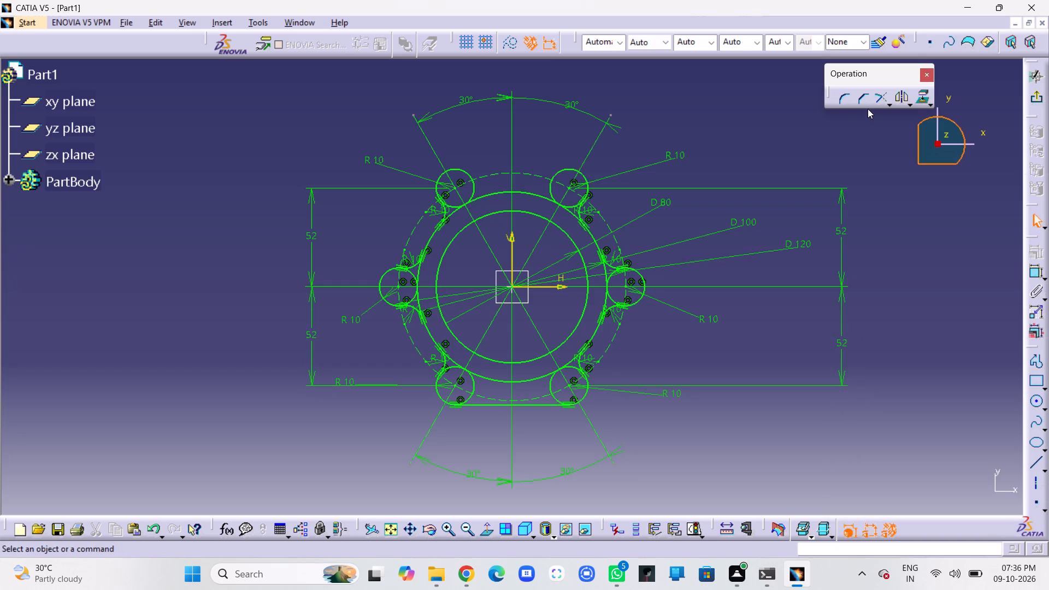
Draw a horizontal line about 60 mm long joining the topmost points of the two upper small circles.
left_click(1040, 459)
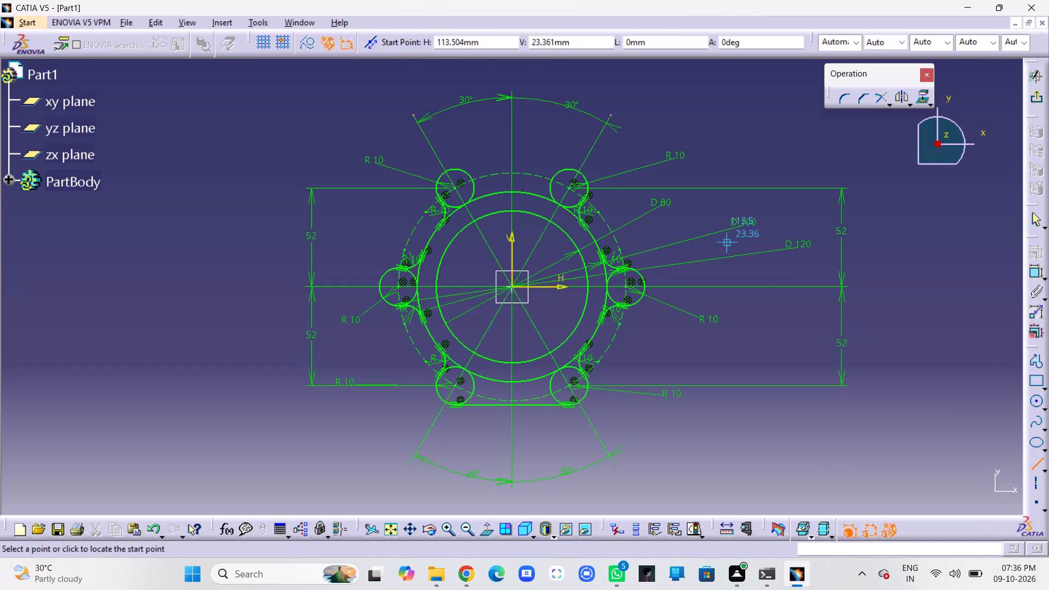
left_click(570, 170)
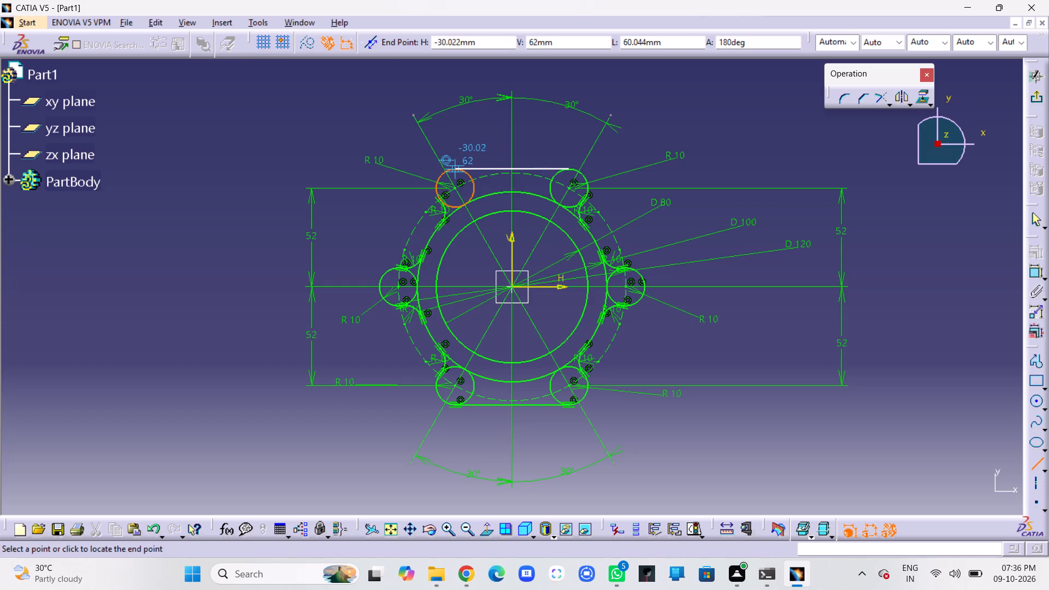
left_click(456, 170)
left_click(476, 142)
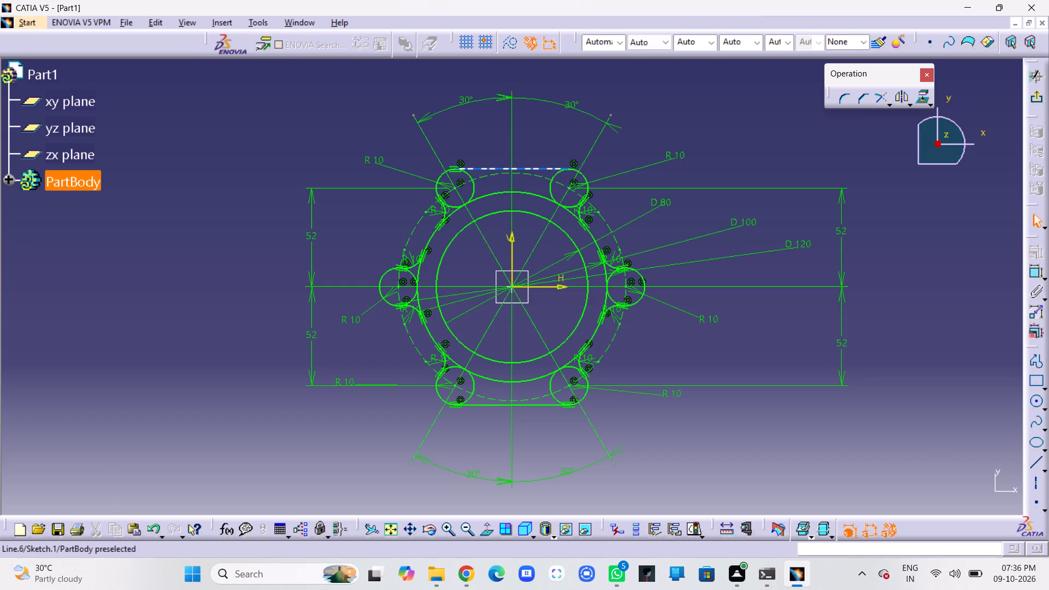
Apply a tangency constraint between the top horizontal line and the upper-right small circle.
left_click(523, 166, "ctrl")
left_click(582, 175, "ctrl")
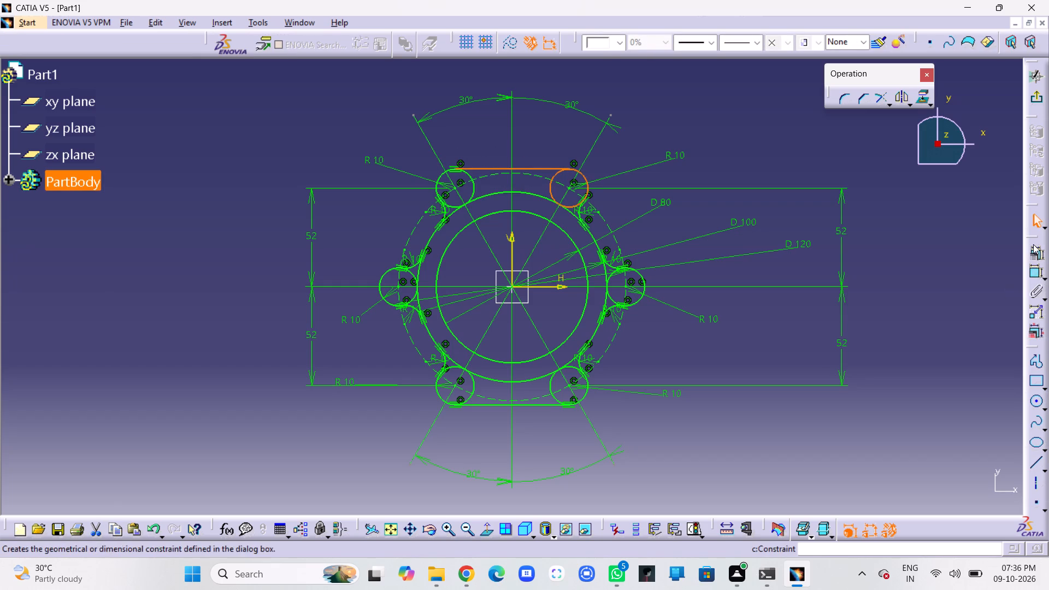
left_click(1033, 244)
left_click(949, 396)
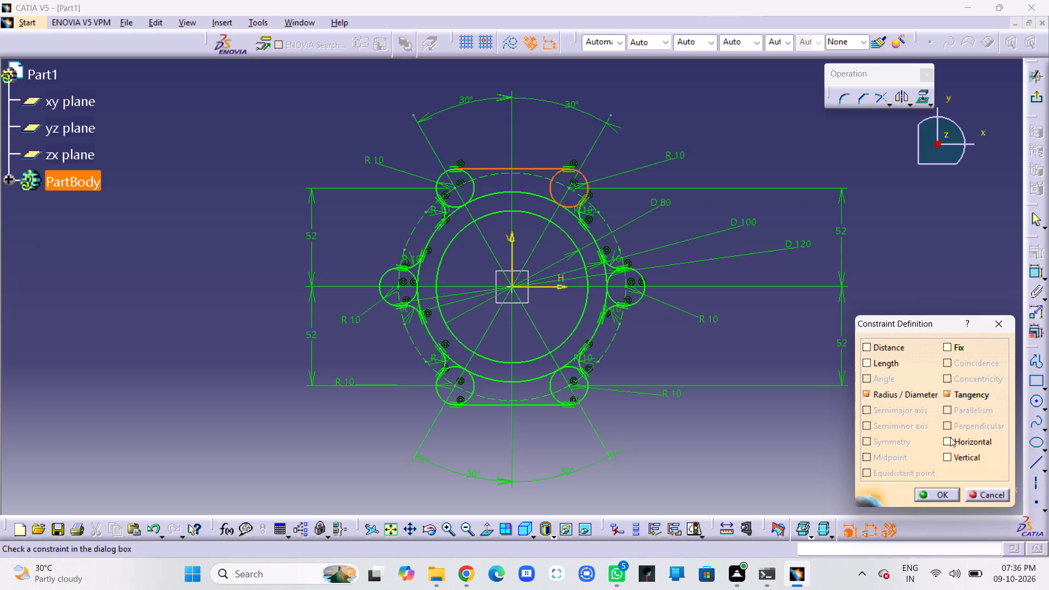
left_click(953, 492)
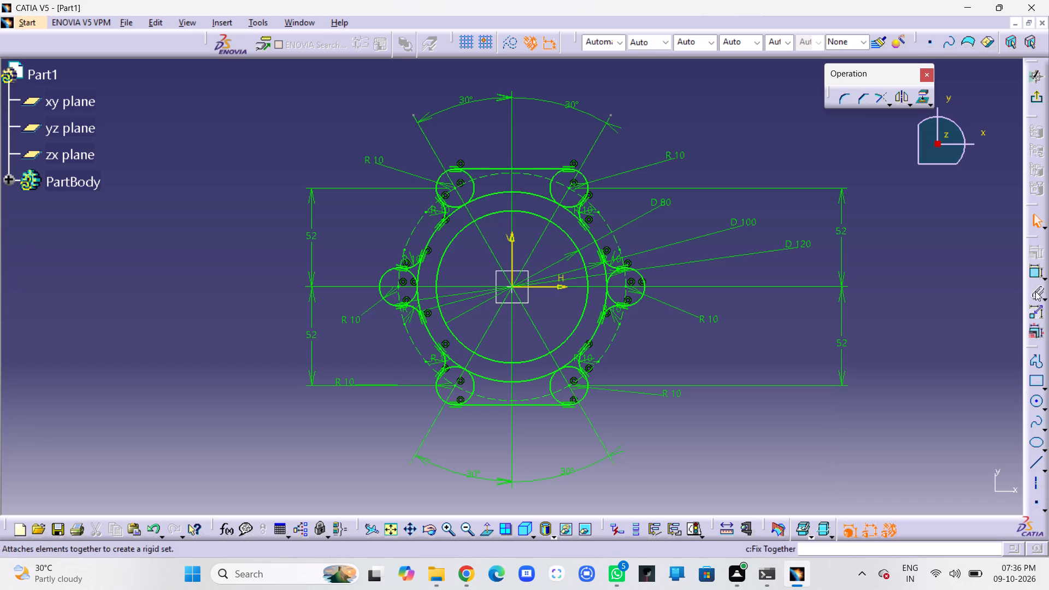
Quick Trim the inner arc of the small circle on the negative H axis and the 100 mm circle segment between its corners.
left_click(891, 104)
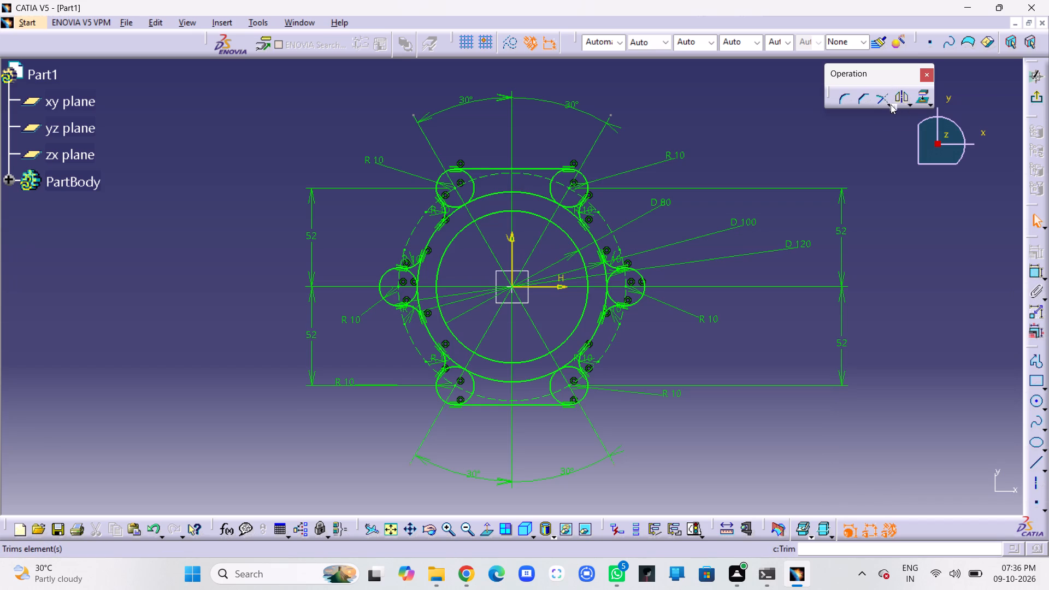
double_click(946, 118)
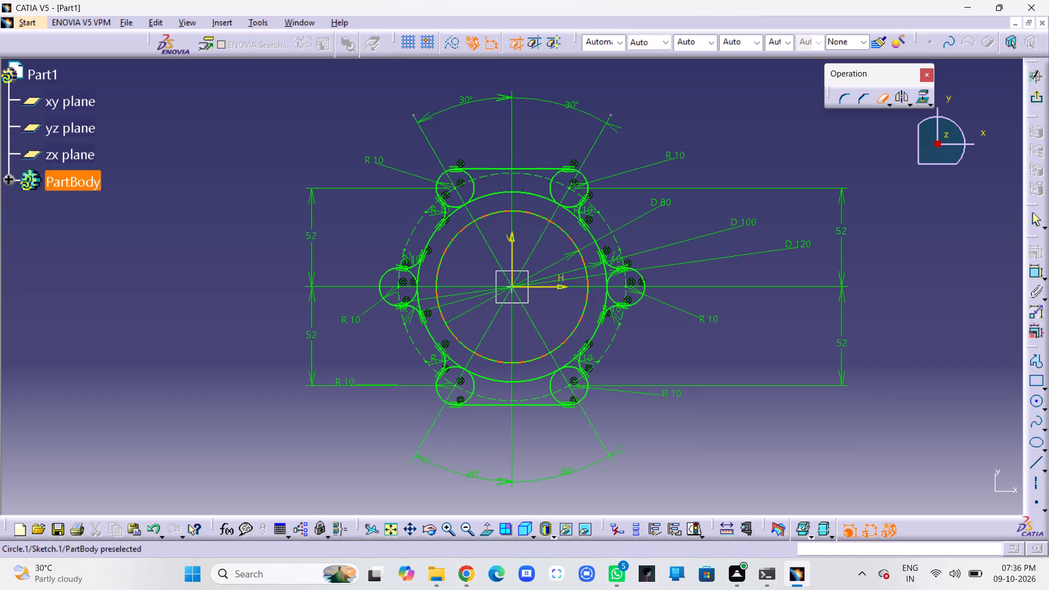
middle_click_drag(538, 441, 572, 431)
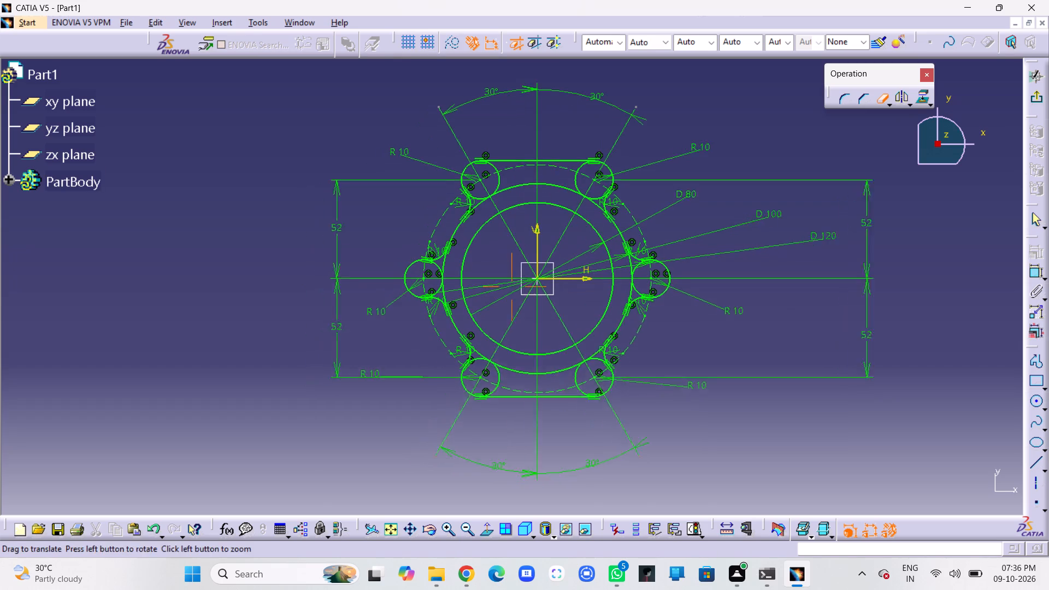
middle_click_drag(572, 431, 615, 381)
right_click(604, 434)
middle_click_drag(632, 399, 626, 399)
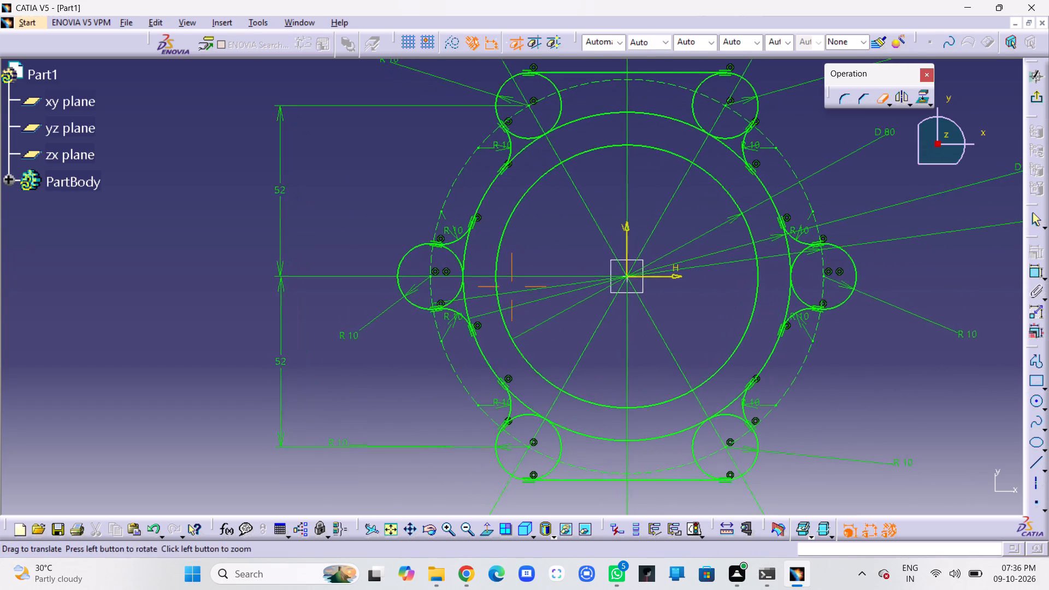
middle_click_drag(626, 399, 602, 402)
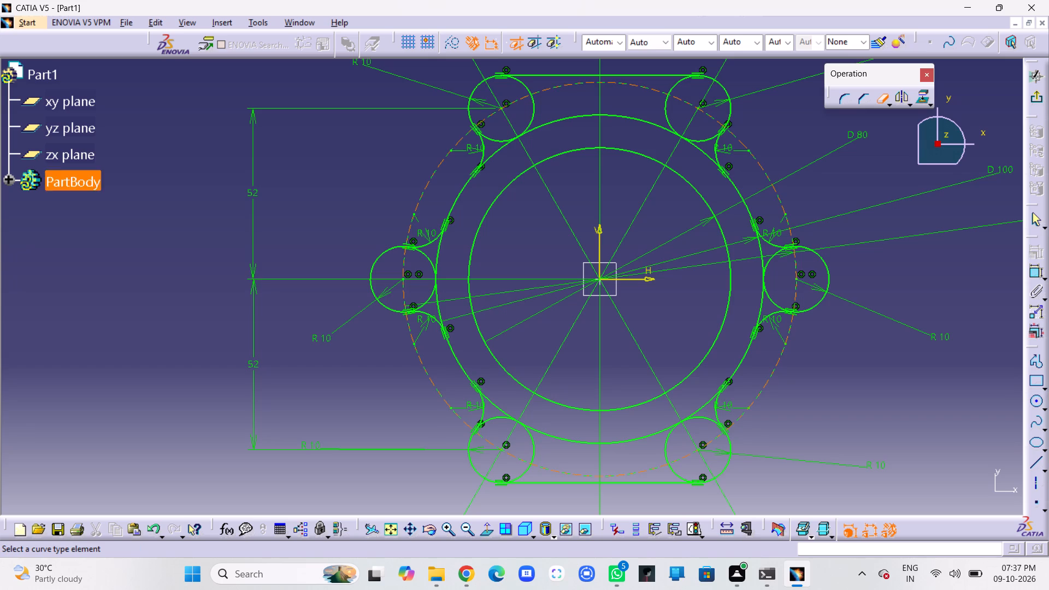
left_click(428, 261)
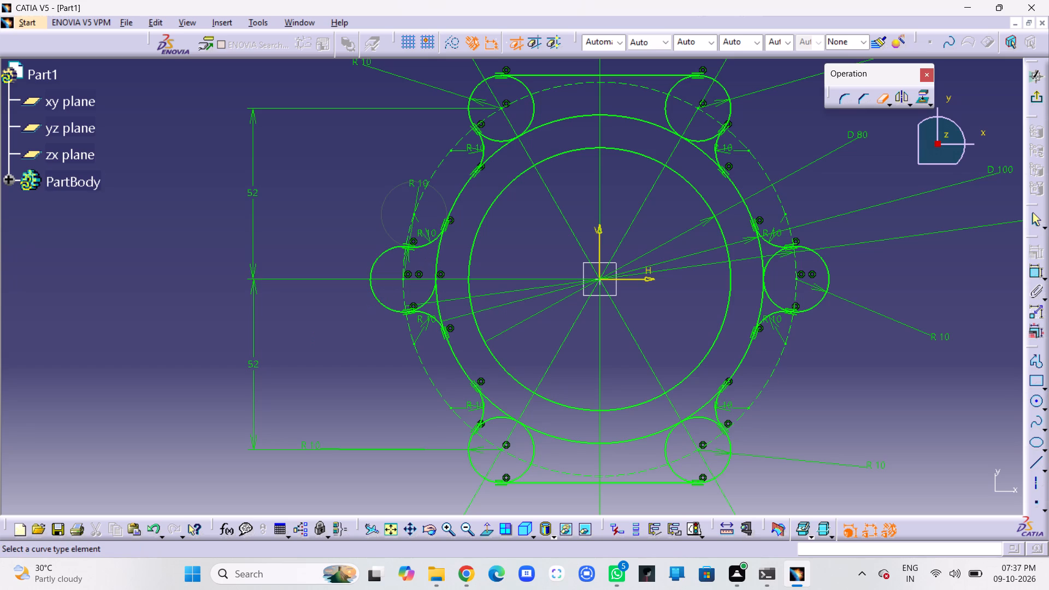
left_click(429, 297)
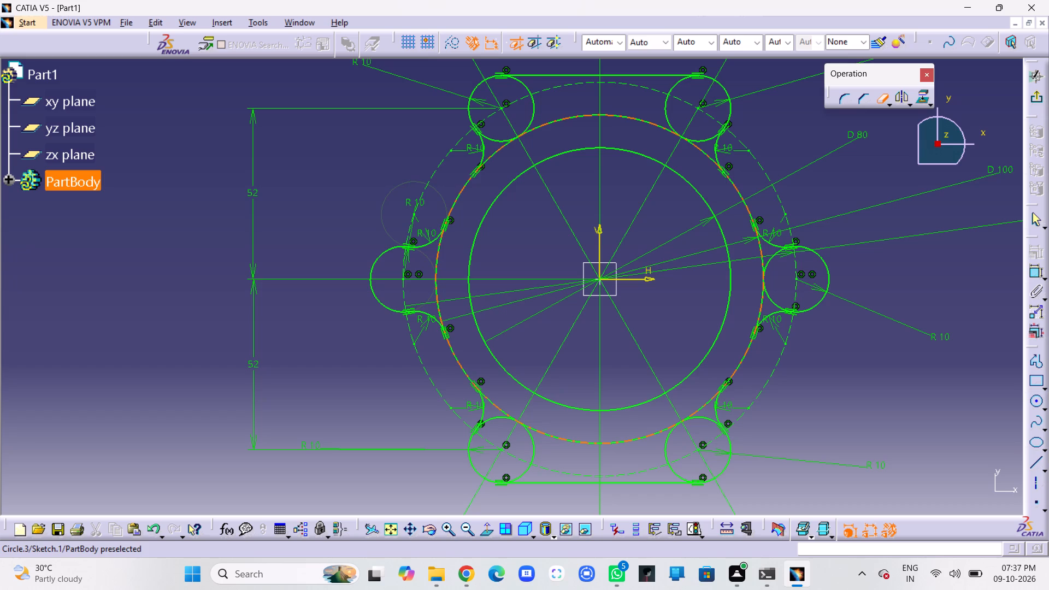
left_click(435, 286)
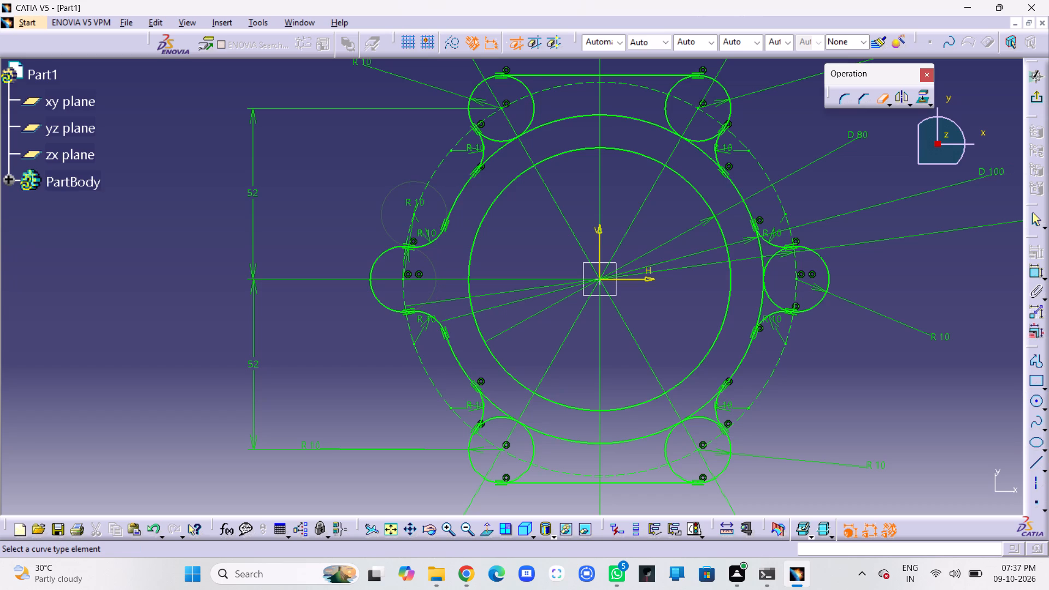
Quick Trim the upper part of the 100 mm circle between the inner ends of the two upper lobes' corner arcs.
left_click(497, 149)
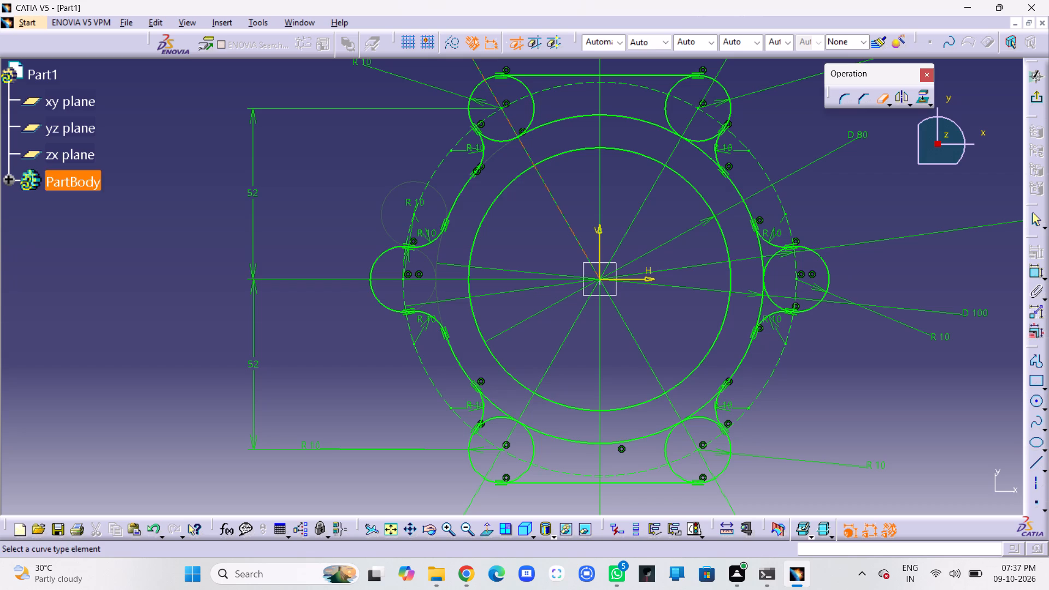
left_click(552, 124)
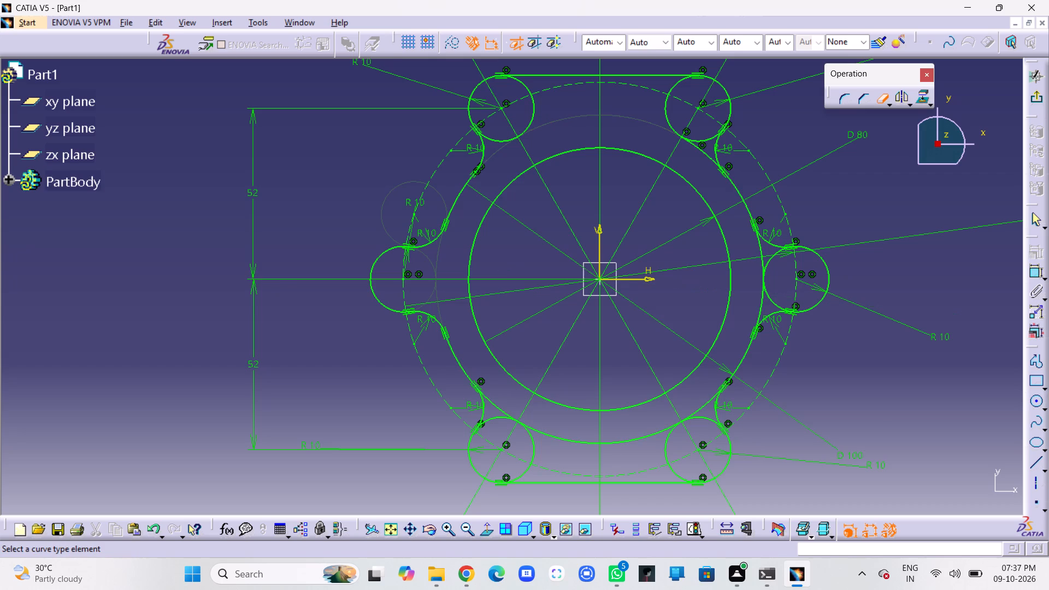
left_click(700, 151)
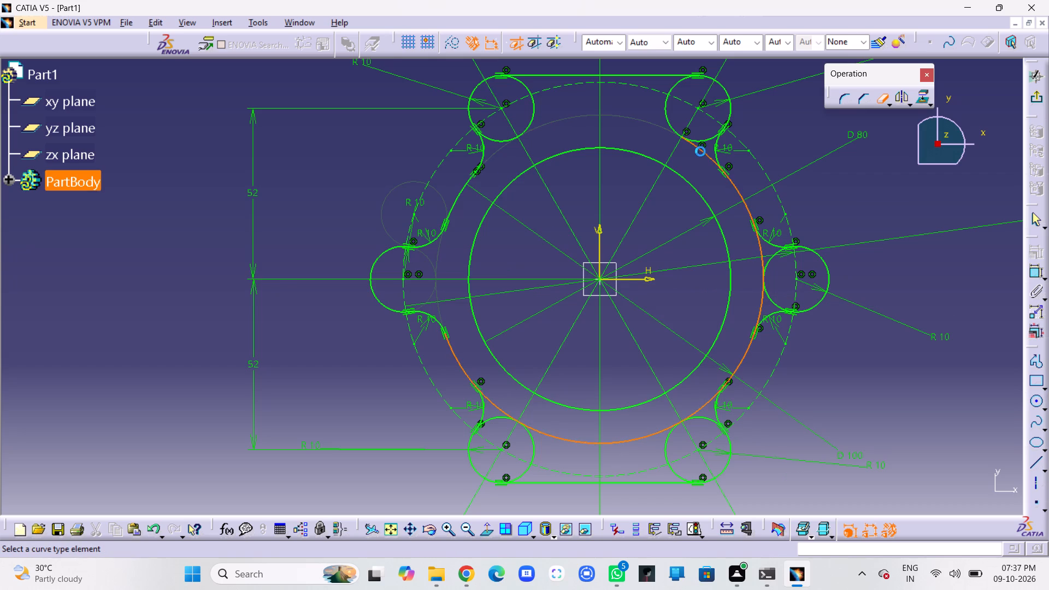
left_click(690, 142)
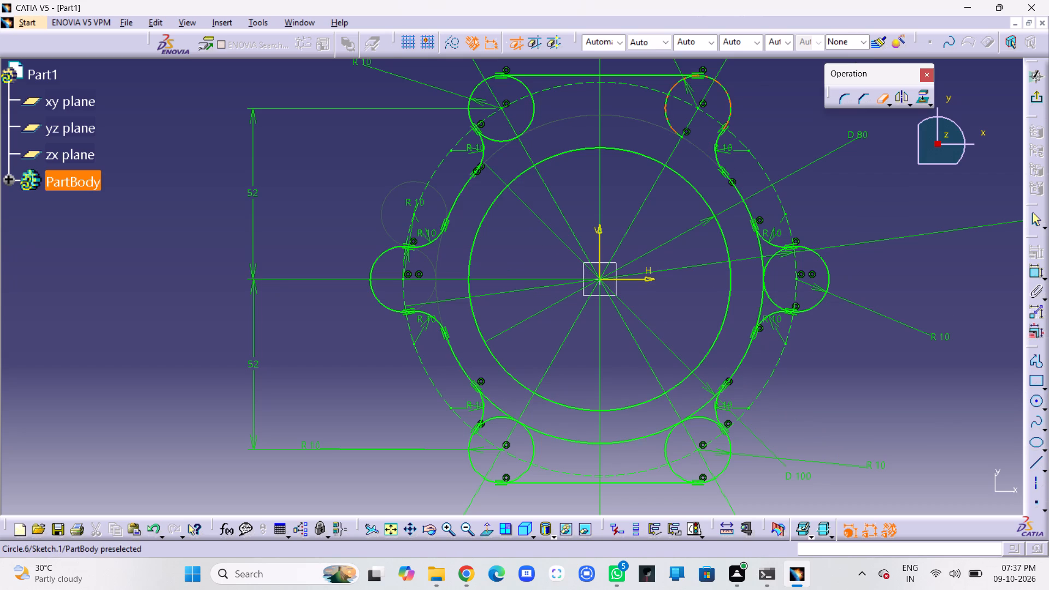
Quick Trim the inner arcs of the upper-right and upper-left small circles, keeping only their outer arcs between the top line and corners.
left_click(668, 120)
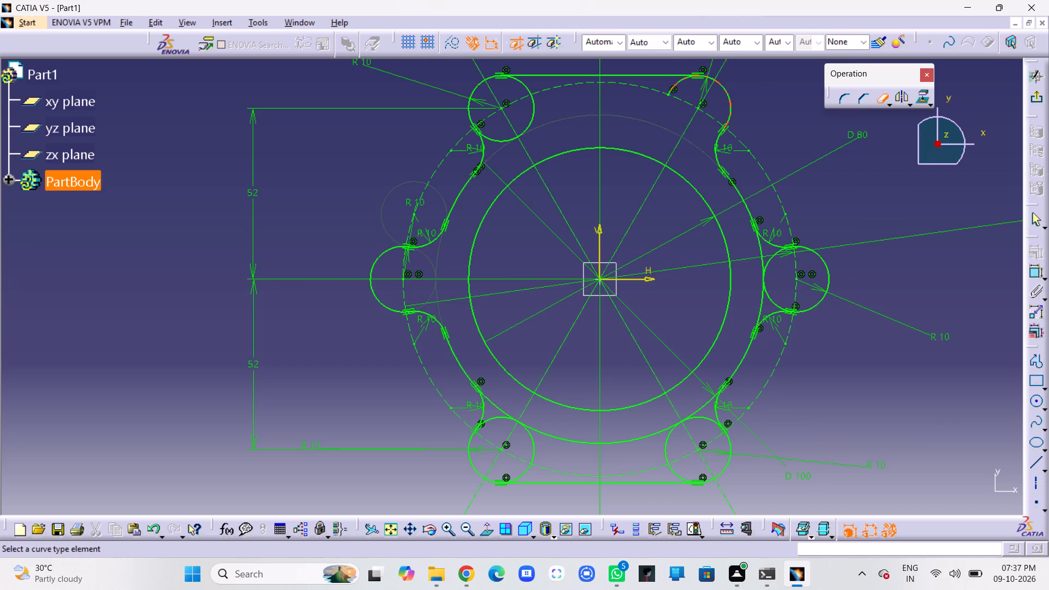
left_click(675, 82)
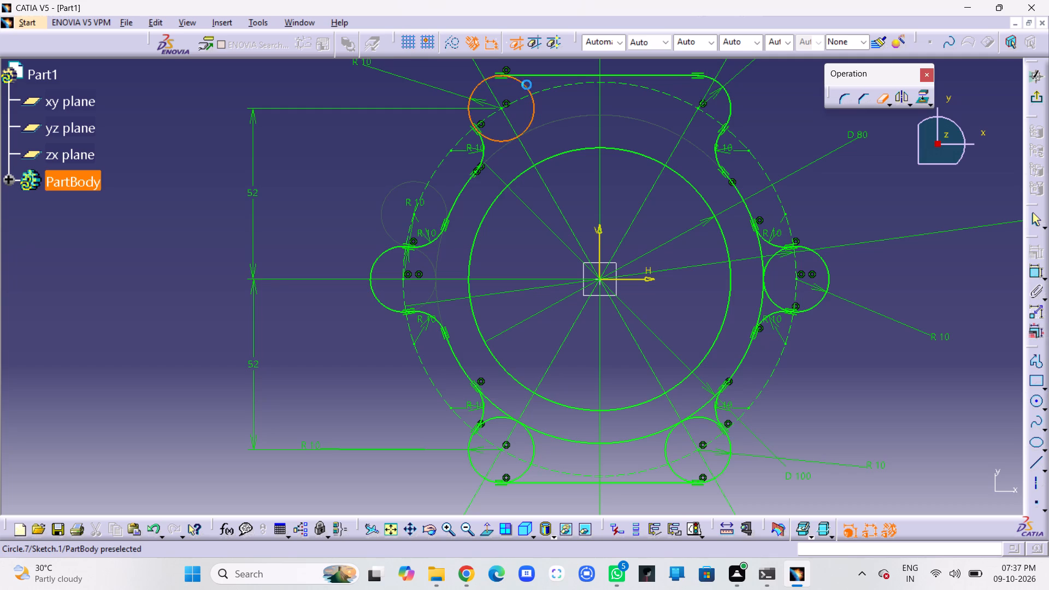
left_click(527, 85)
left_click(533, 113)
left_click(502, 139)
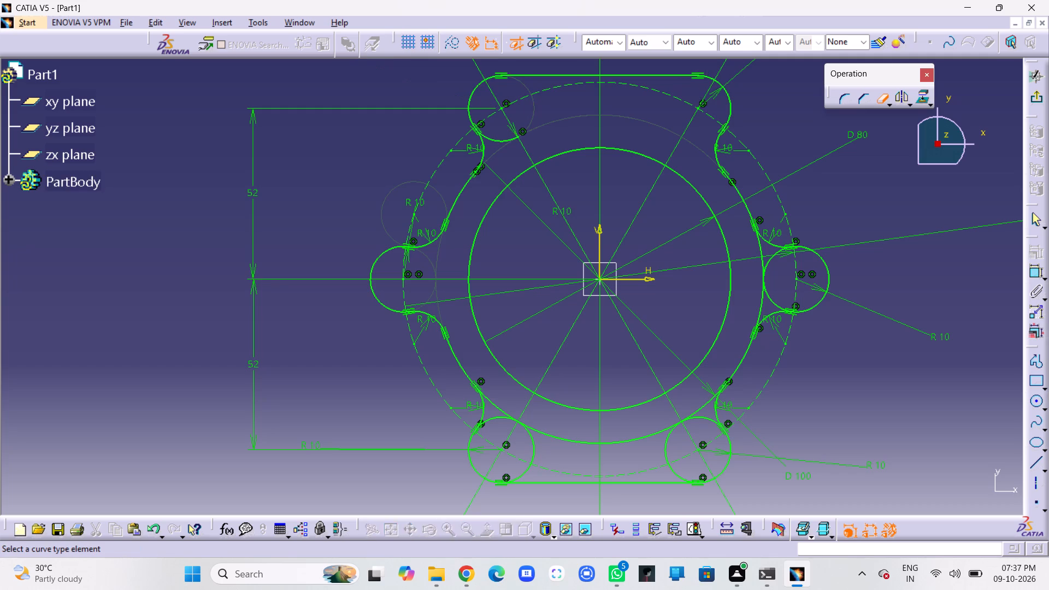
left_click(497, 140)
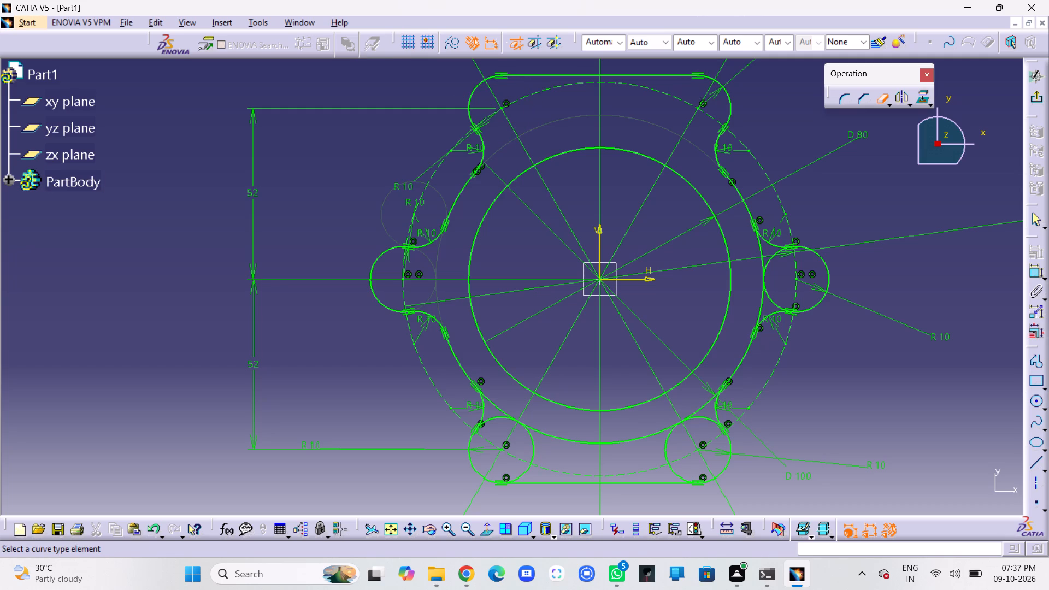
Quick Trim the inner arc of the small circle on the positive H axis and the 100 mm circle segment between its corners.
left_click(760, 250)
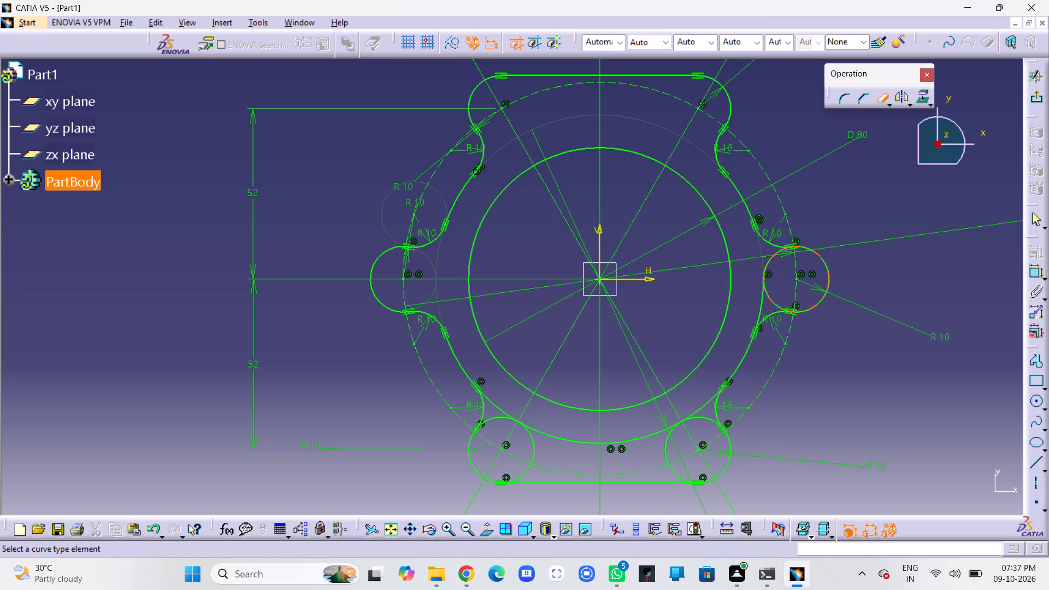
left_click(769, 261)
left_click(766, 292)
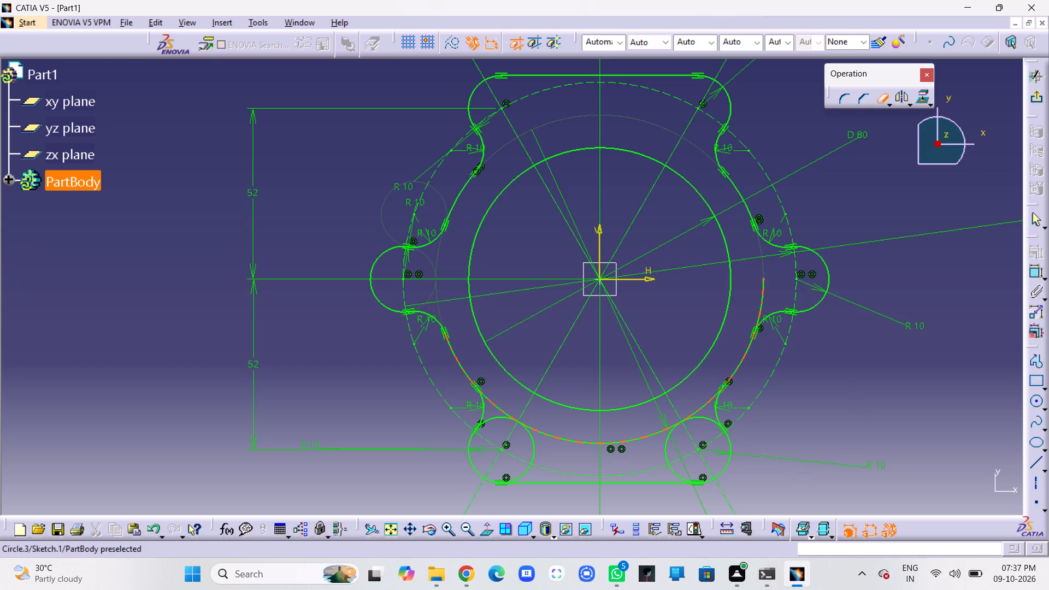
left_click(762, 288)
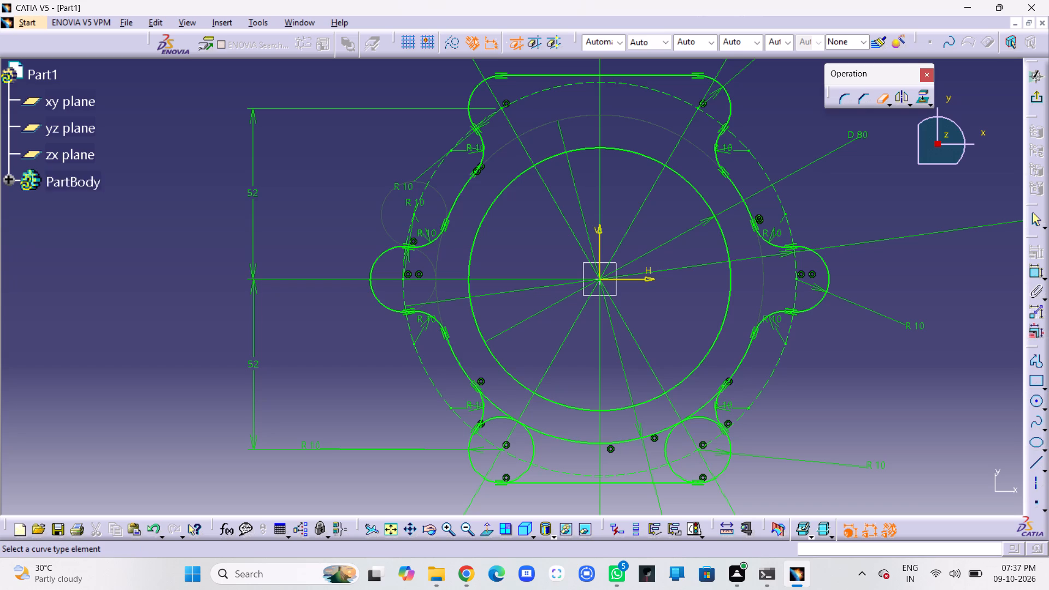
Quick Trim the inner arc of the lower-left small circle and the bottom of the 100 mm circle between the two lower lobes.
left_click(499, 408)
left_click(506, 419)
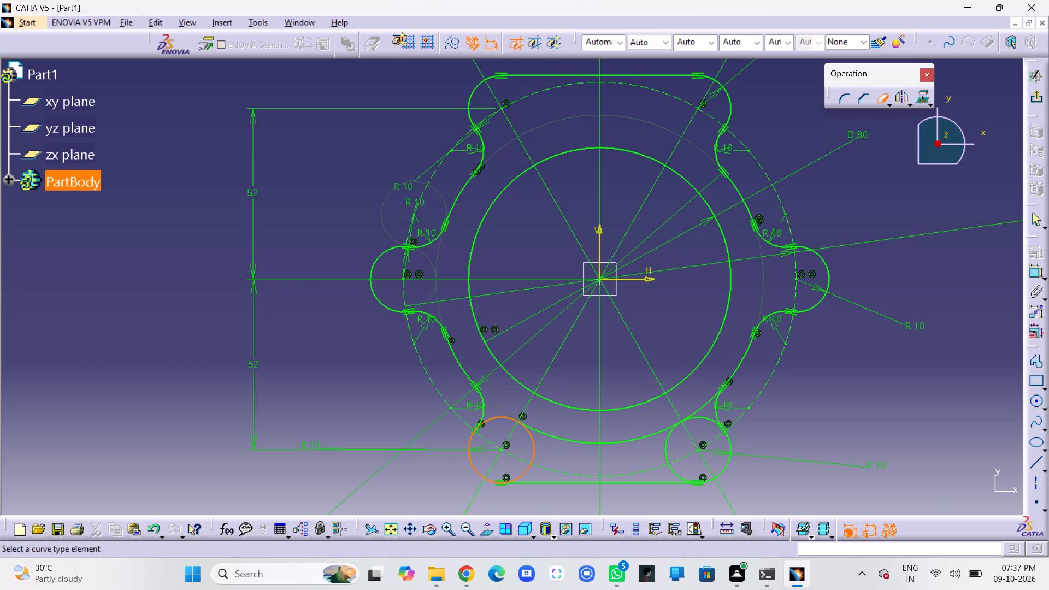
left_click(537, 429)
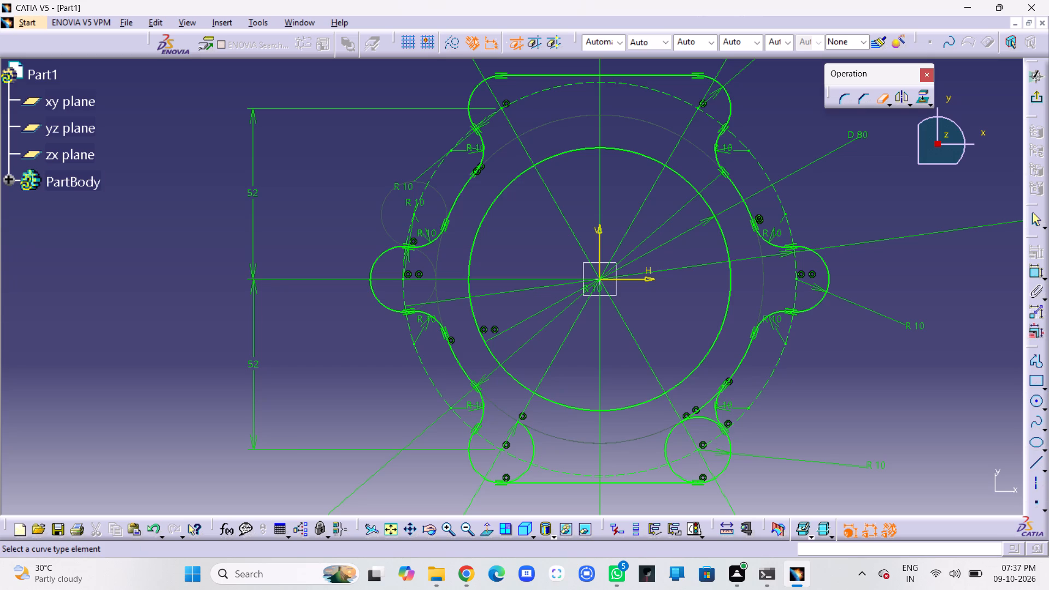
left_click(537, 444)
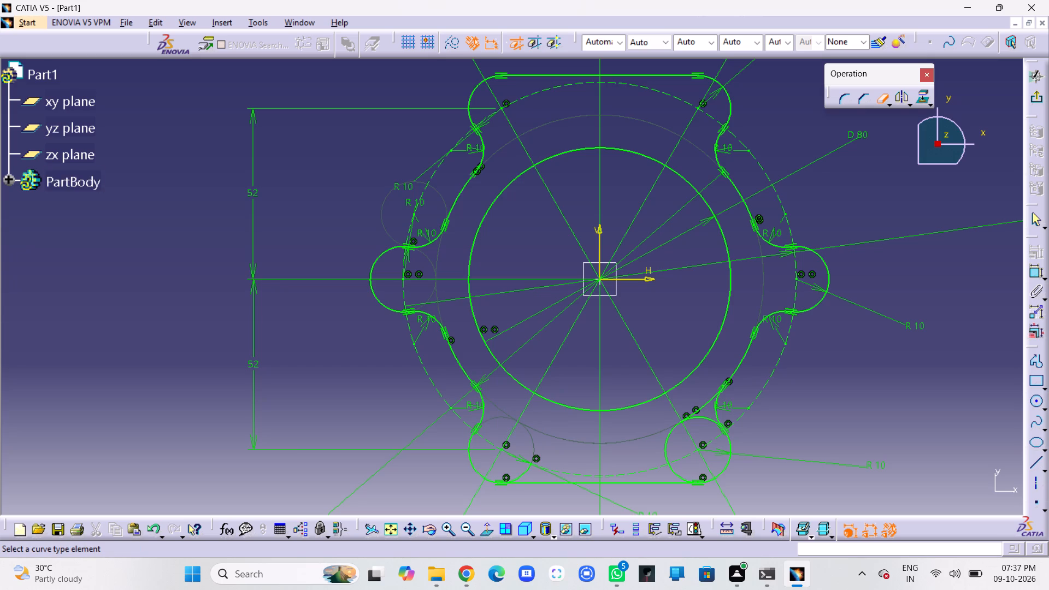
left_click(530, 469)
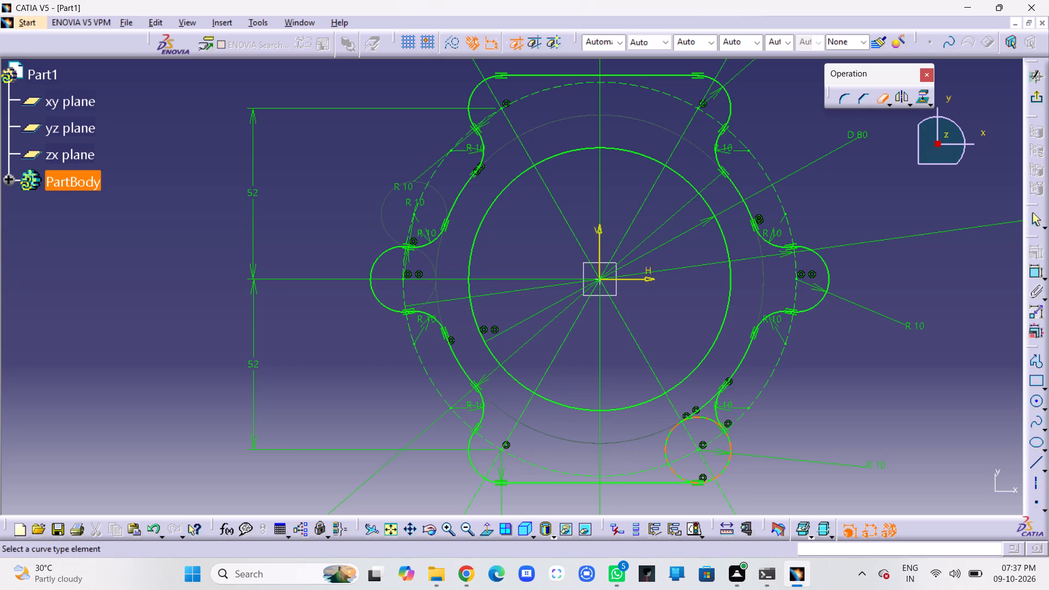
Quick Trim the inner arc of the lower-right small circle and the leftover 100 mm circle segment inside that lobe's corner.
left_click(674, 470)
left_click(665, 446)
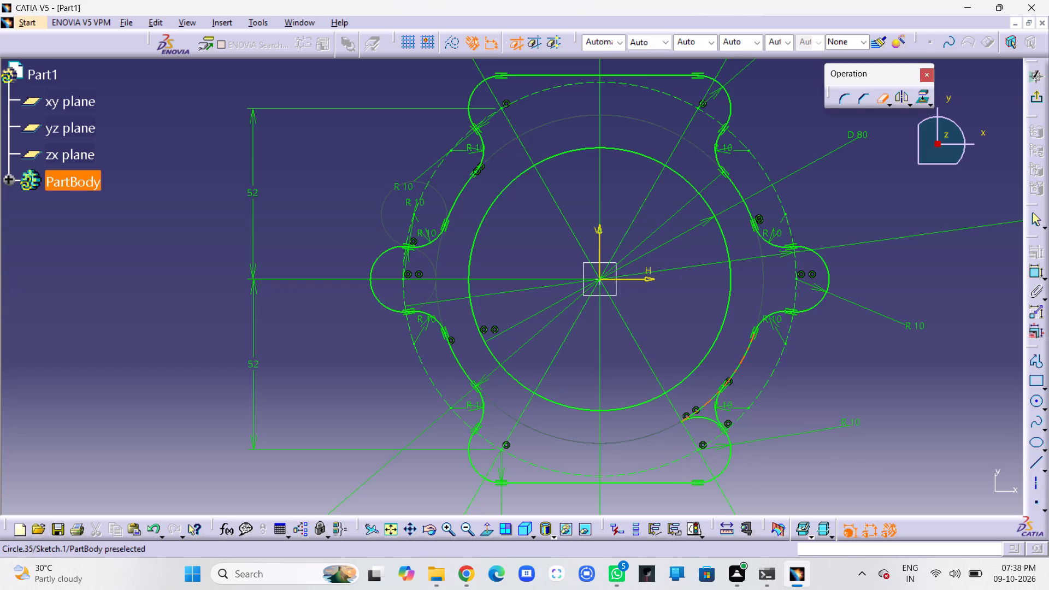
left_click(700, 418)
left_click(700, 408)
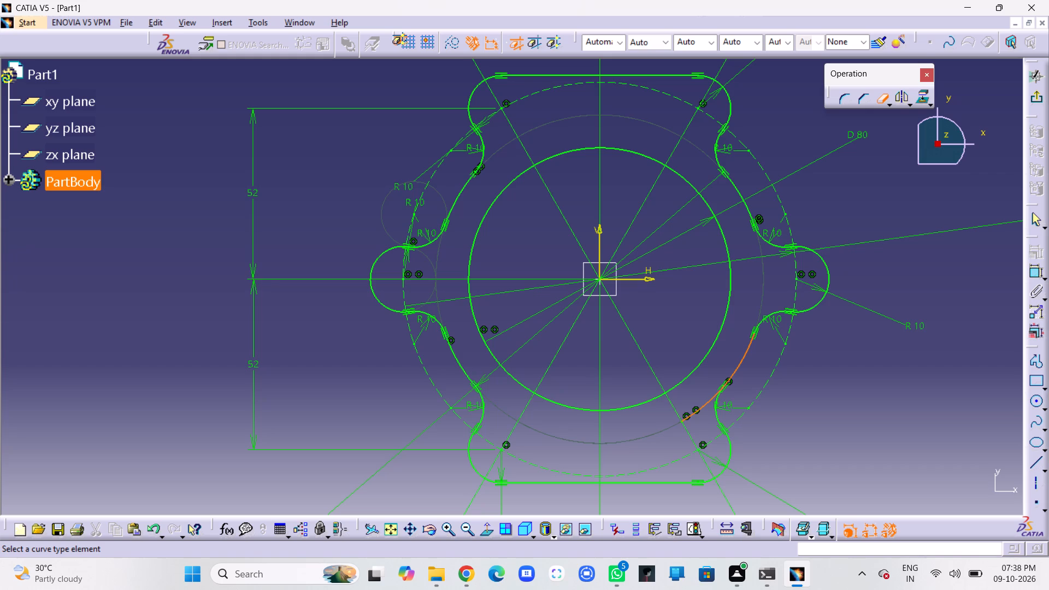
Draw a circle of about 5.5 mm radius centred on the lower-right lobe's centre point.
left_click(1038, 400)
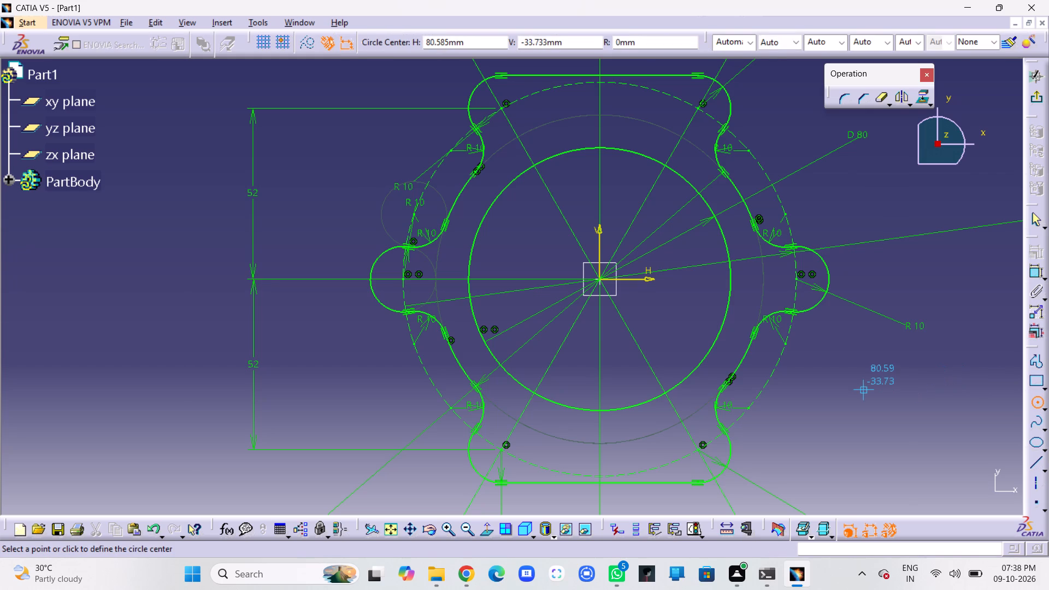
left_click(699, 448)
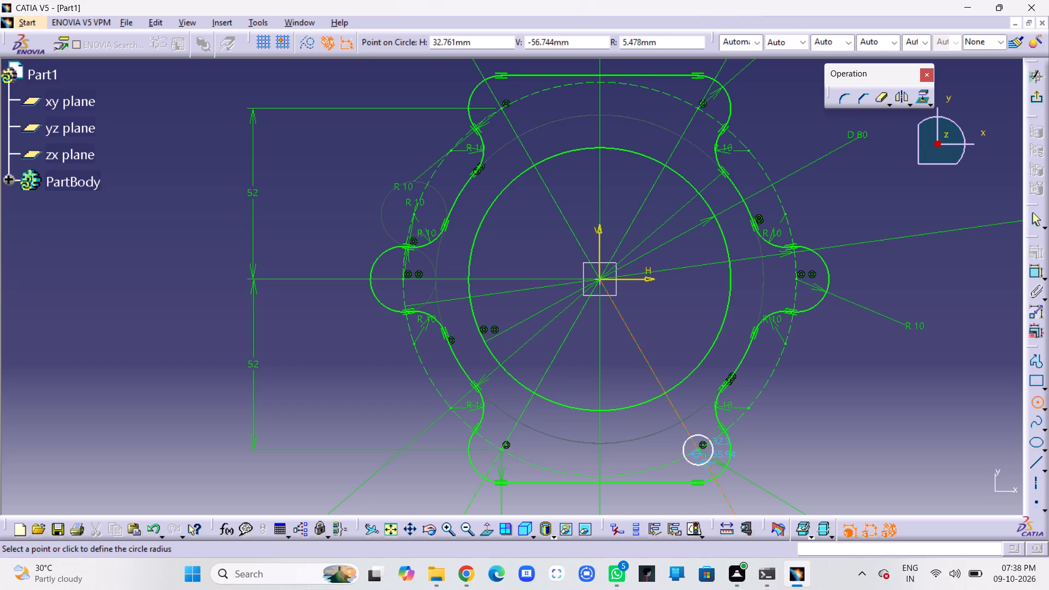
left_click(706, 465)
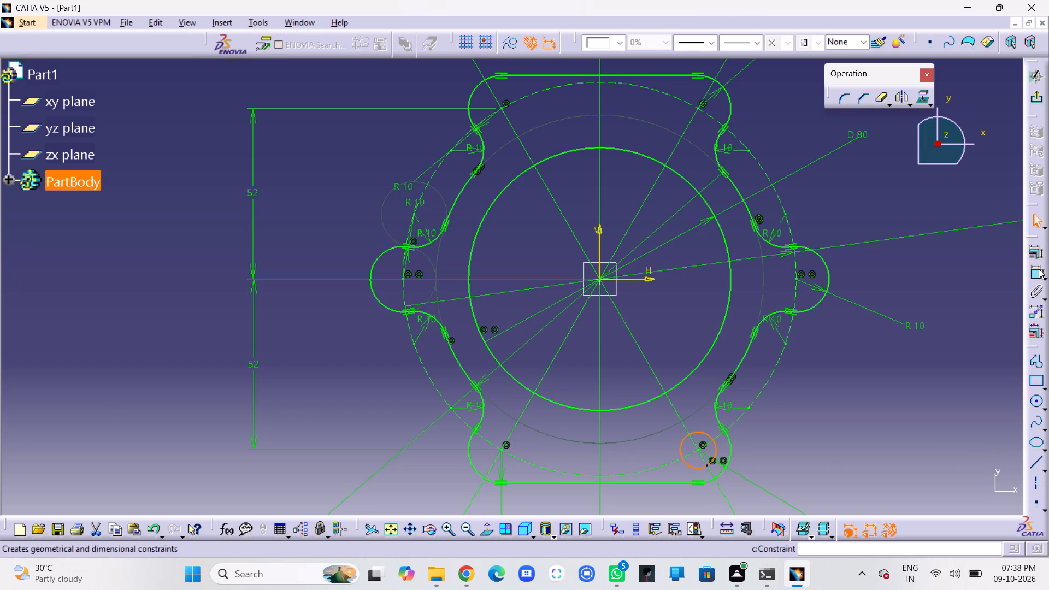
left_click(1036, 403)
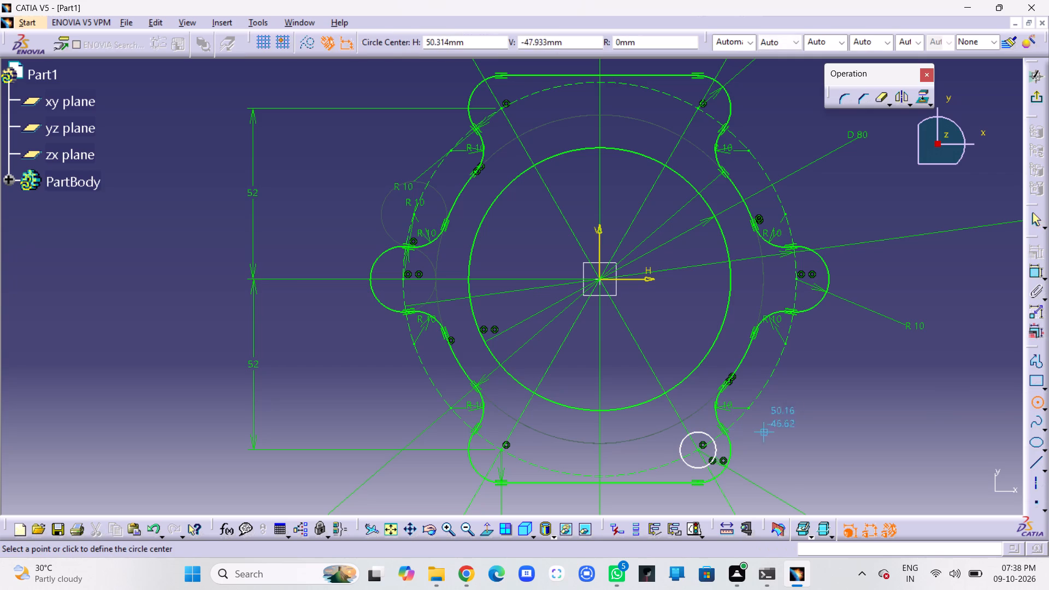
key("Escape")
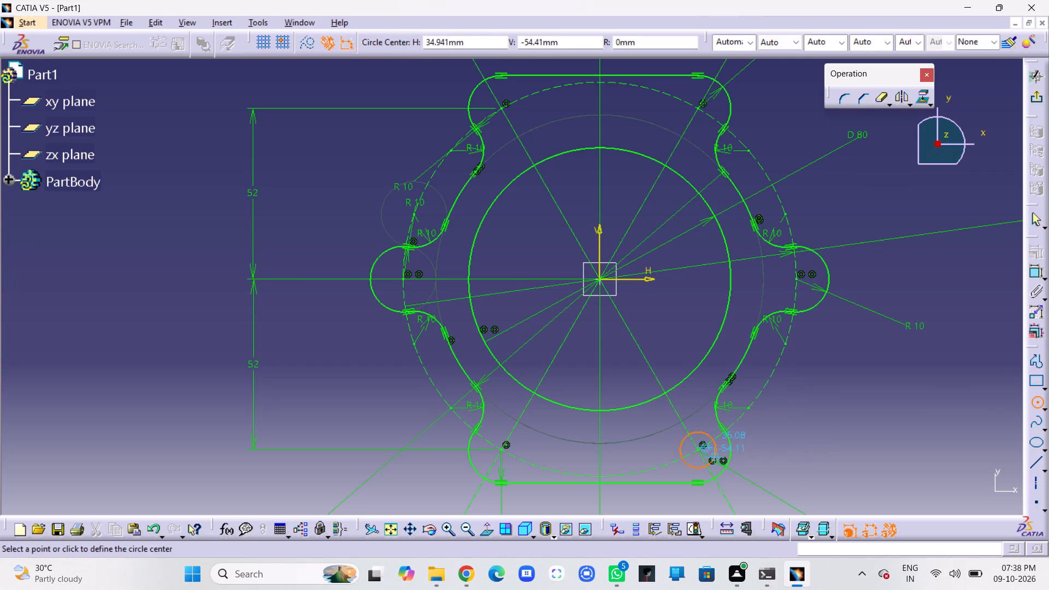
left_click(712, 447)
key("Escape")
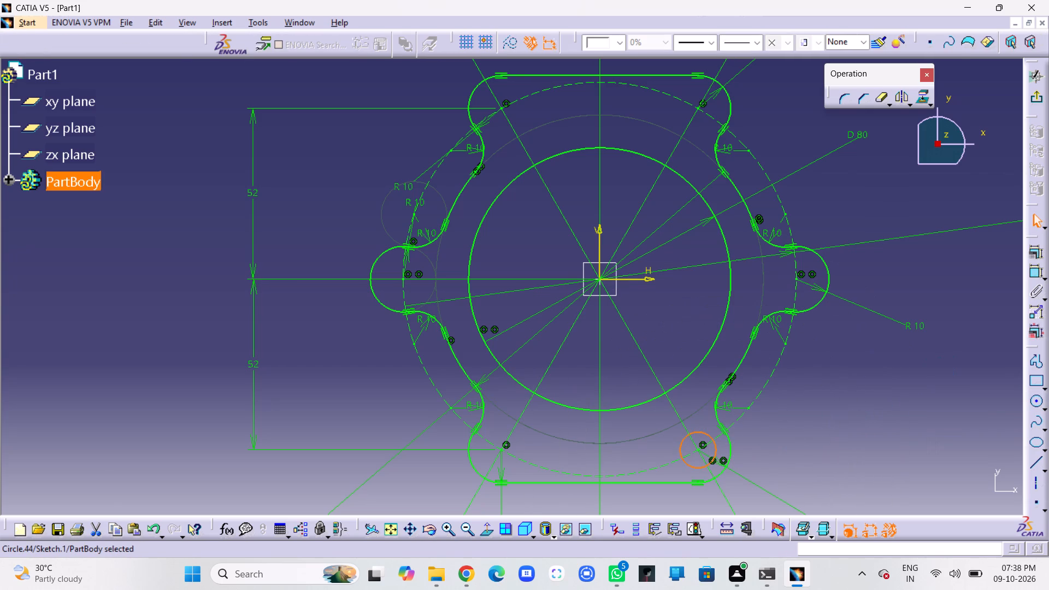
Dimension the new circle in the lower-right lobe as a diameter and set it to 10 mm.
left_click(717, 449)
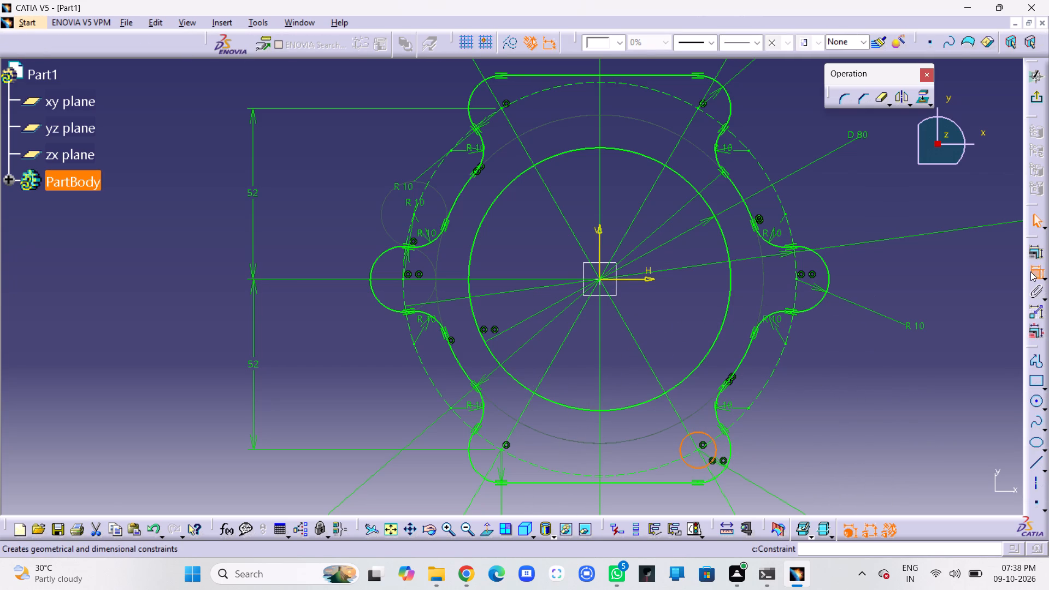
left_click(1030, 272)
left_click(815, 459)
double_click(818, 455)
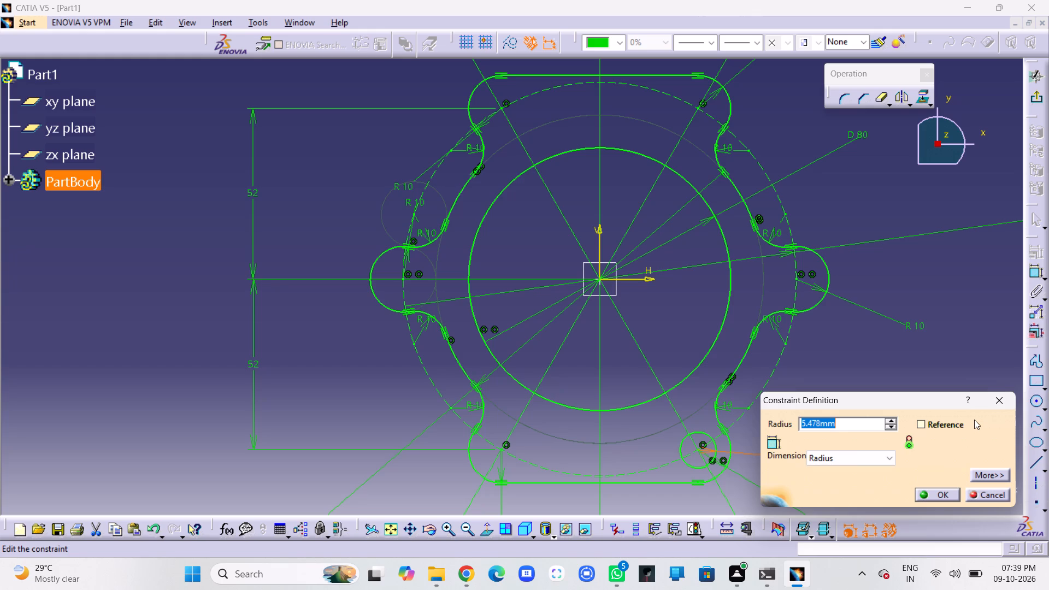
left_click(885, 458)
left_click(834, 481)
double_click(852, 420)
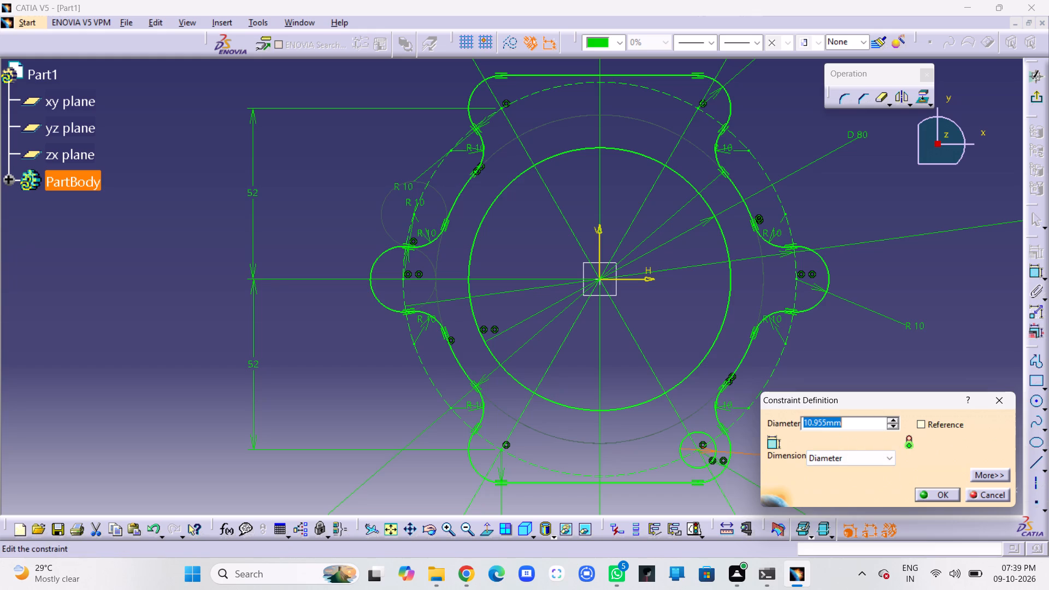
type("10")
key("Return")
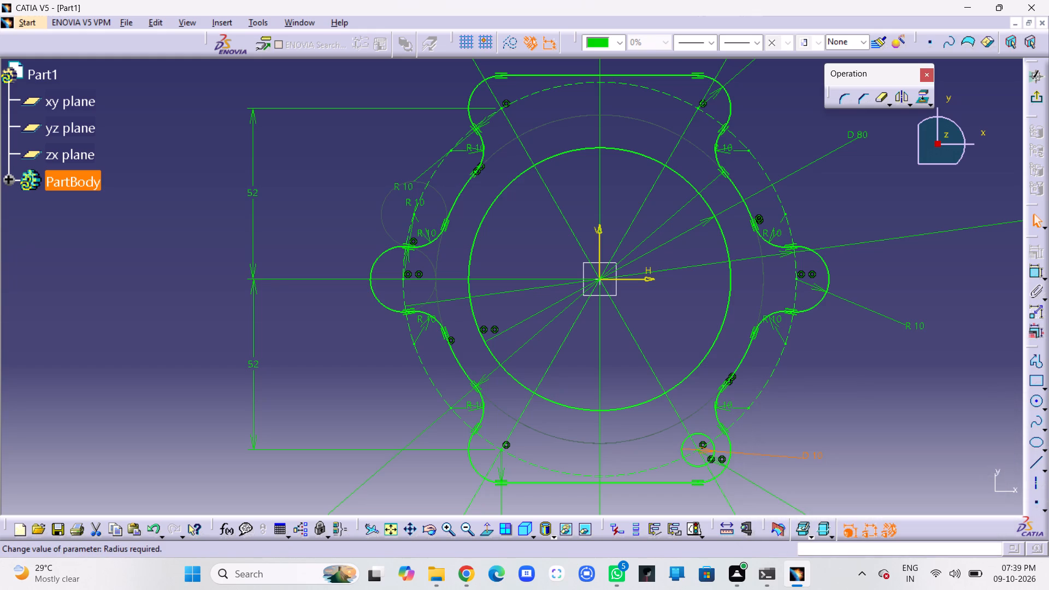
left_click(867, 426)
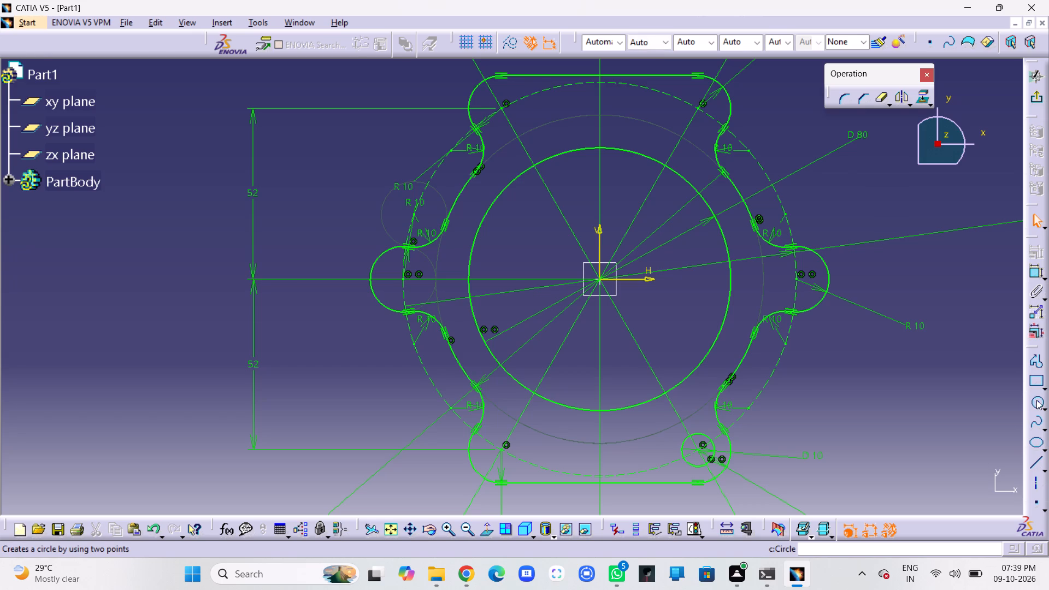
Add a circle centred on the lower-left lobe's centre point and constrain its diameter to 10 mm.
left_click(1036, 400)
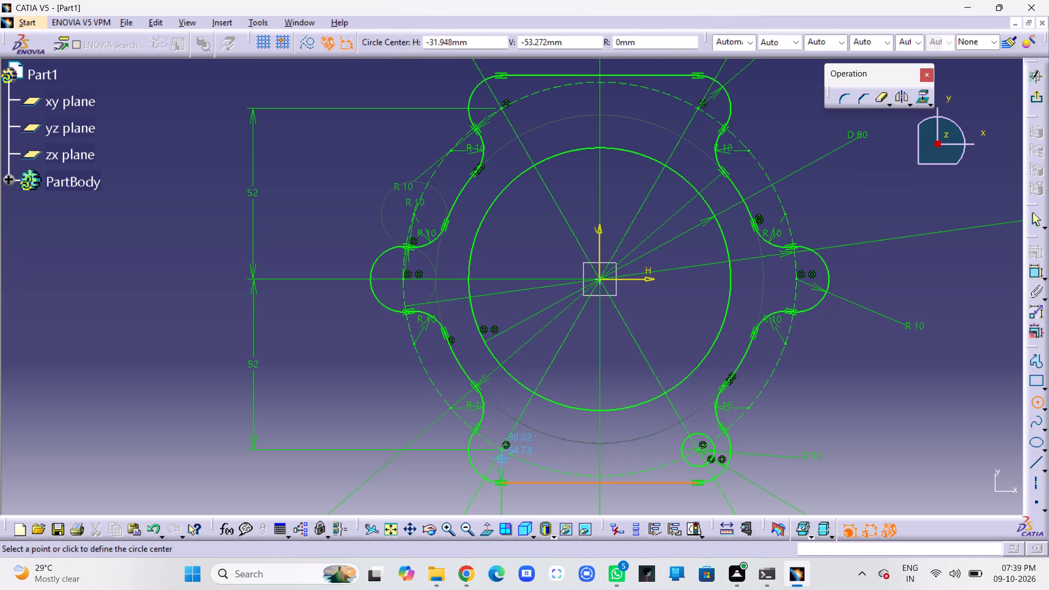
left_click(500, 451)
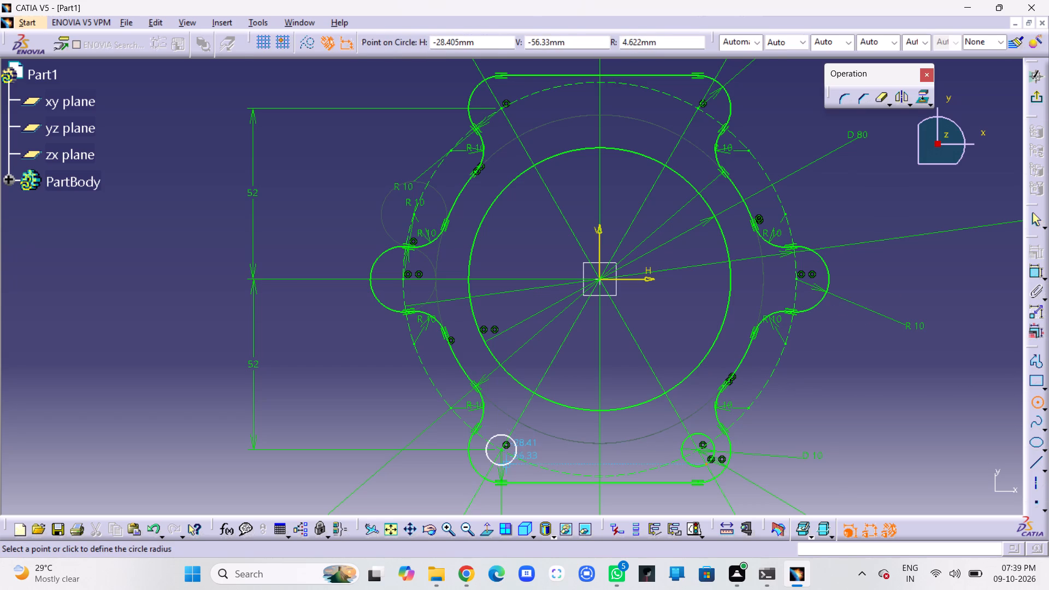
left_click(506, 463)
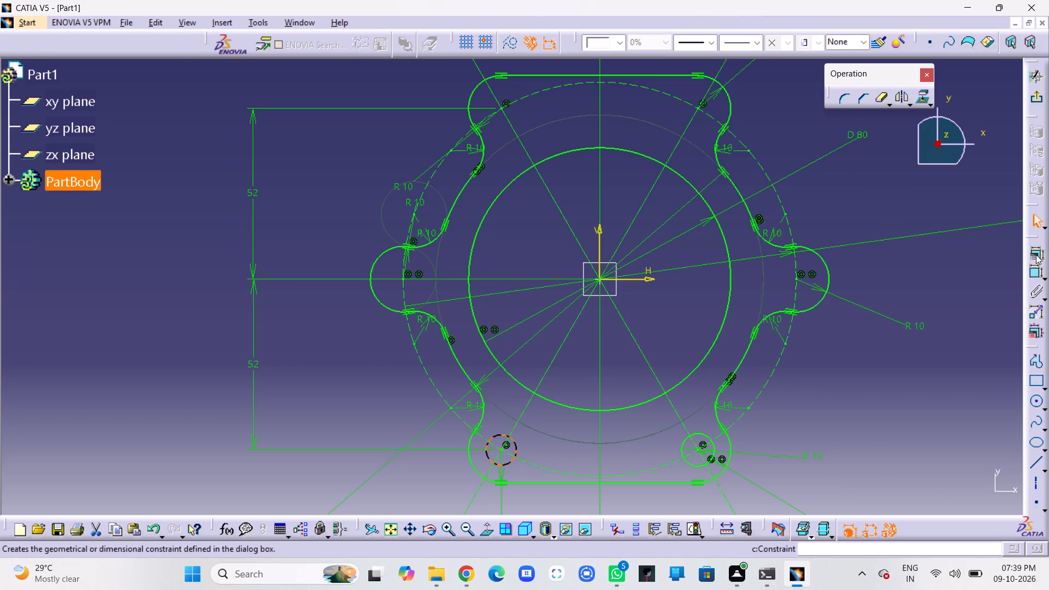
left_click(1036, 273)
left_click(432, 482)
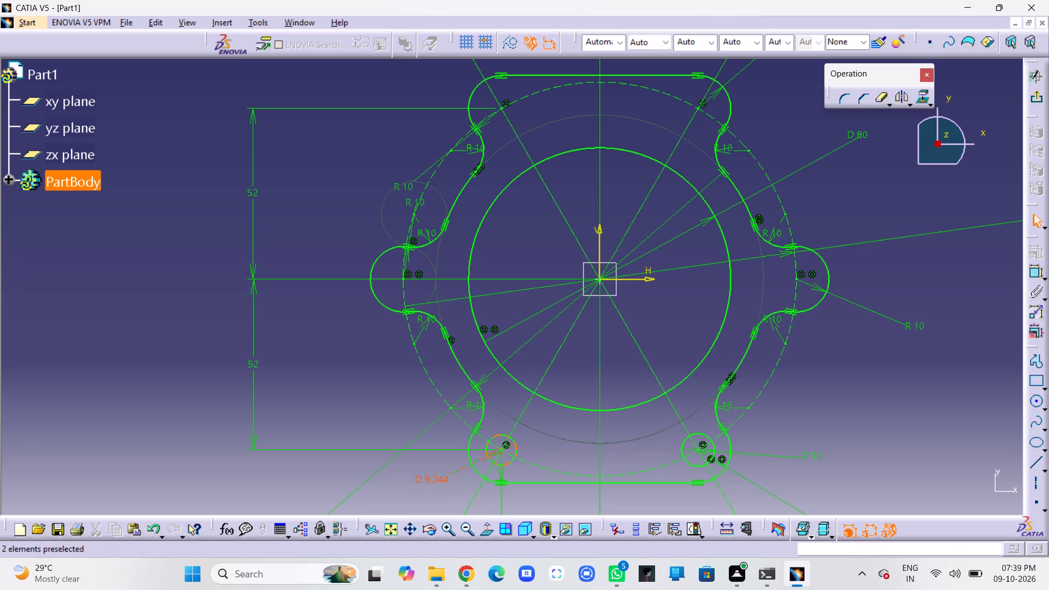
double_click(440, 481)
type("10")
key("Return")
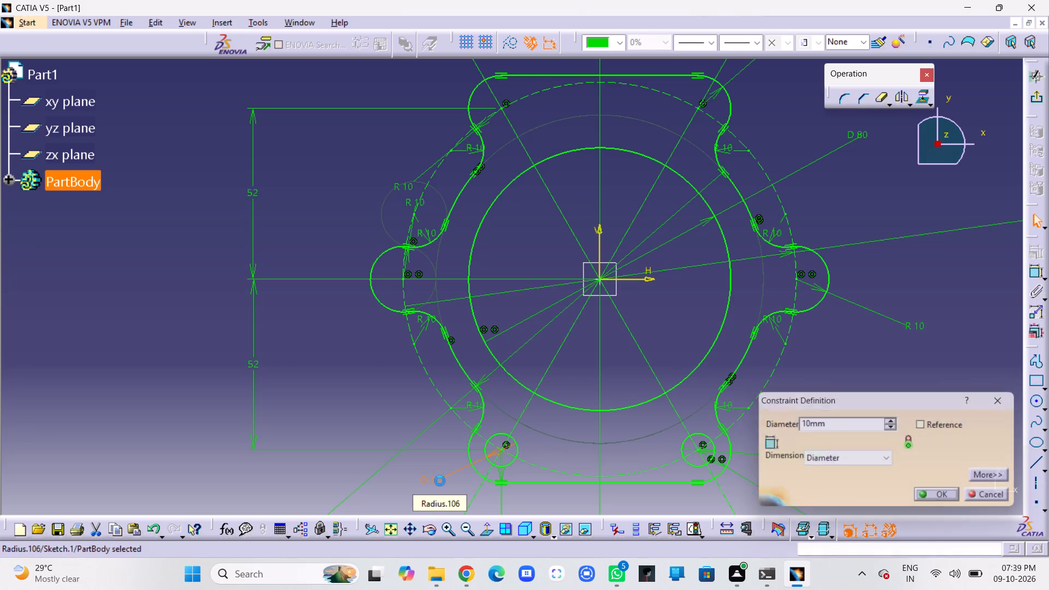
left_click(413, 467)
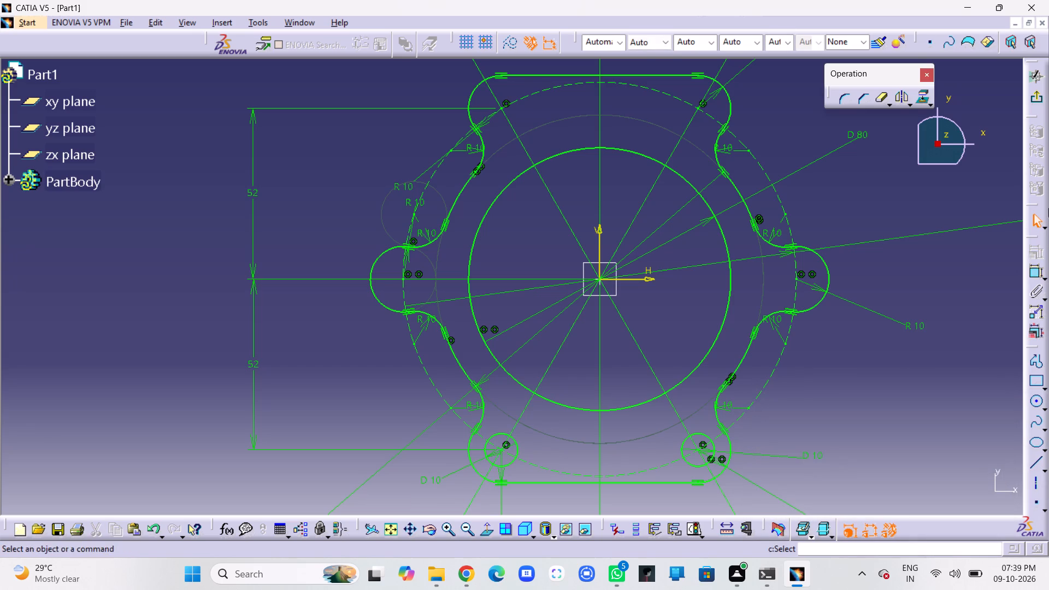
Add a circle centred on the upper-right lobe's centre point and constrain its diameter to 10 mm.
left_click(1036, 403)
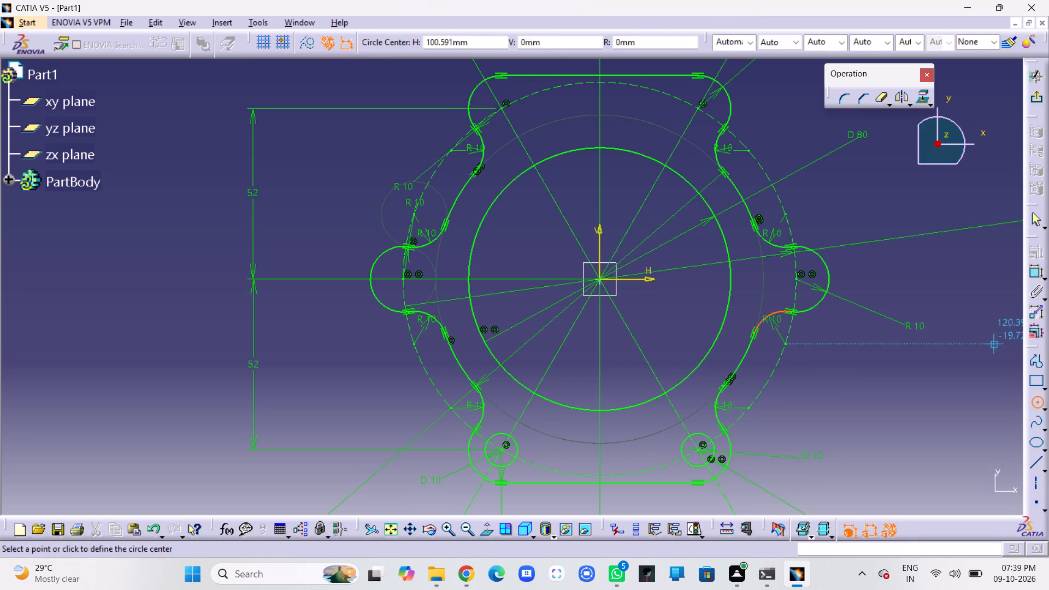
left_click(696, 107)
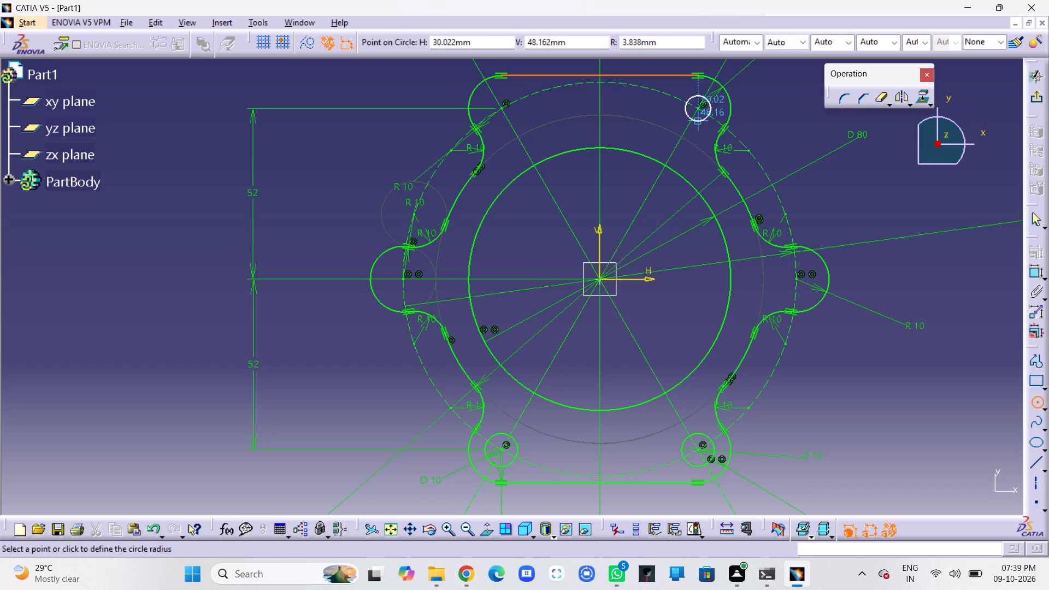
left_click(697, 123)
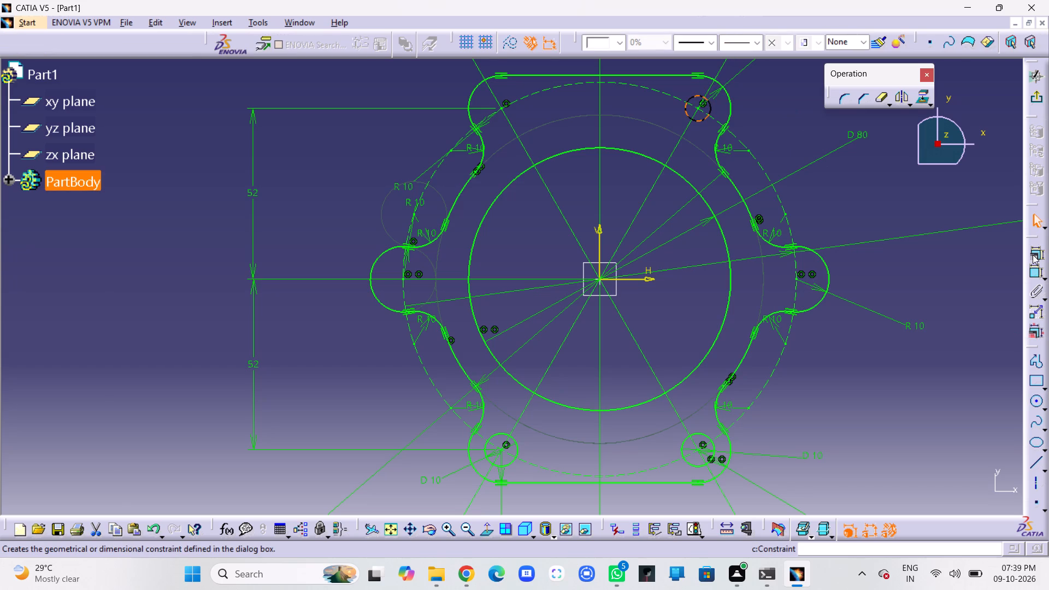
left_click(1034, 271)
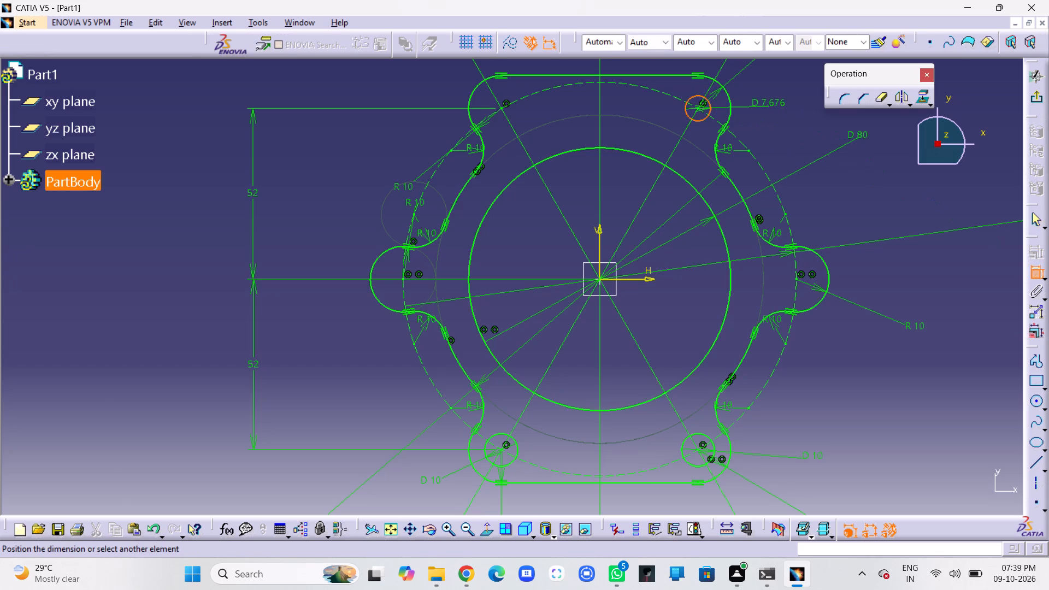
left_click(778, 123)
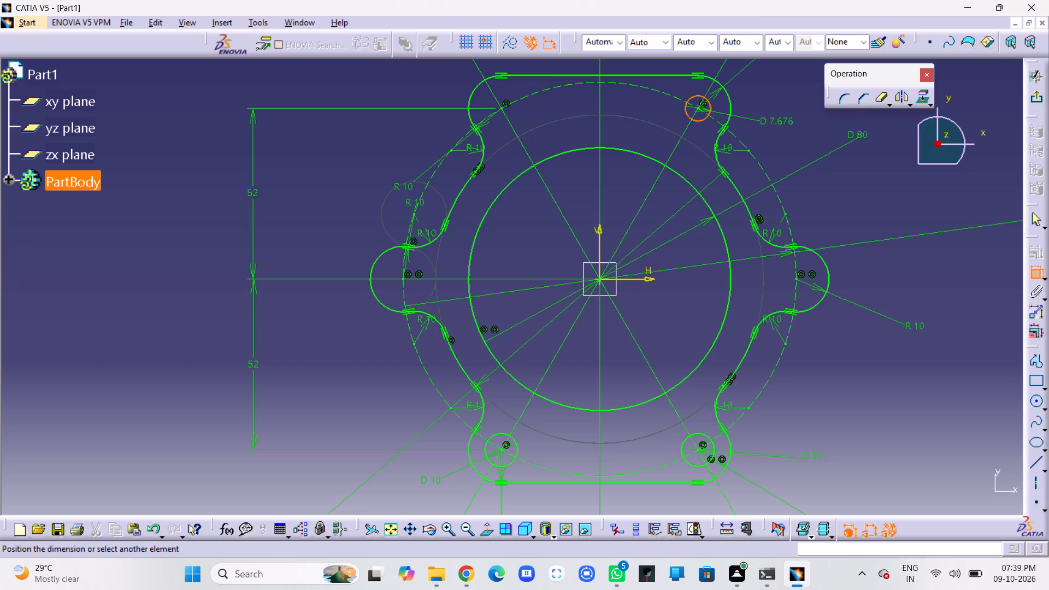
double_click(782, 121)
type("10")
key("Return")
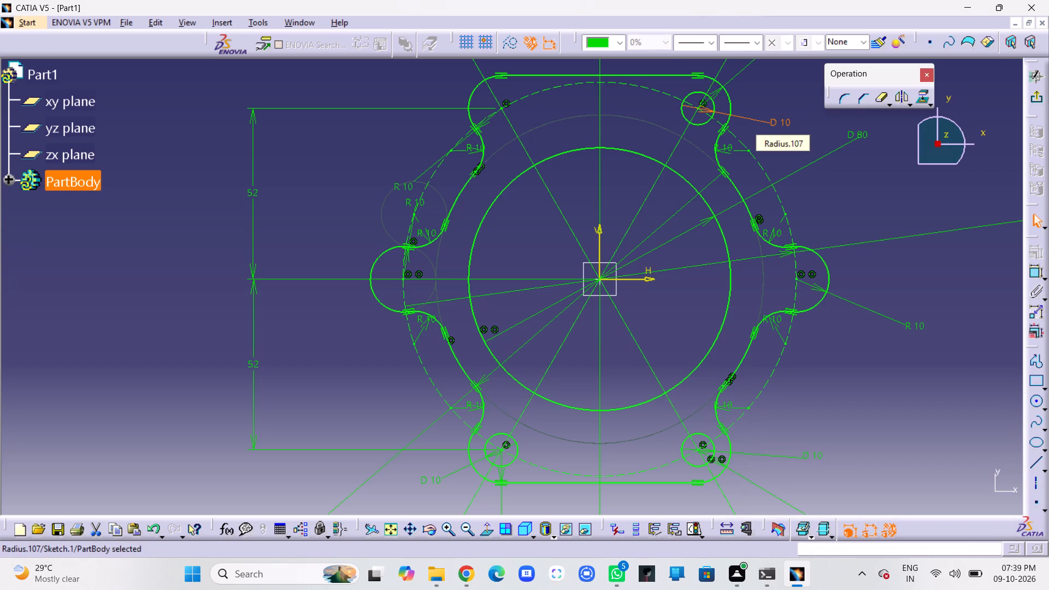
left_click(871, 201)
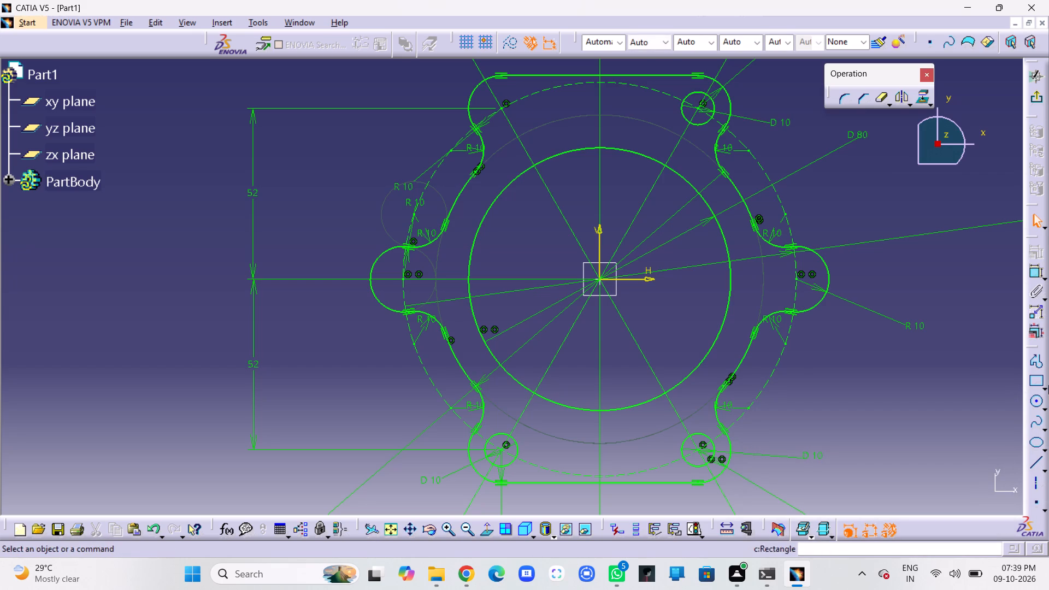
Add a circle centred on the upper-left lobe's centre point and constrain its diameter to 10 mm.
left_click(1038, 400)
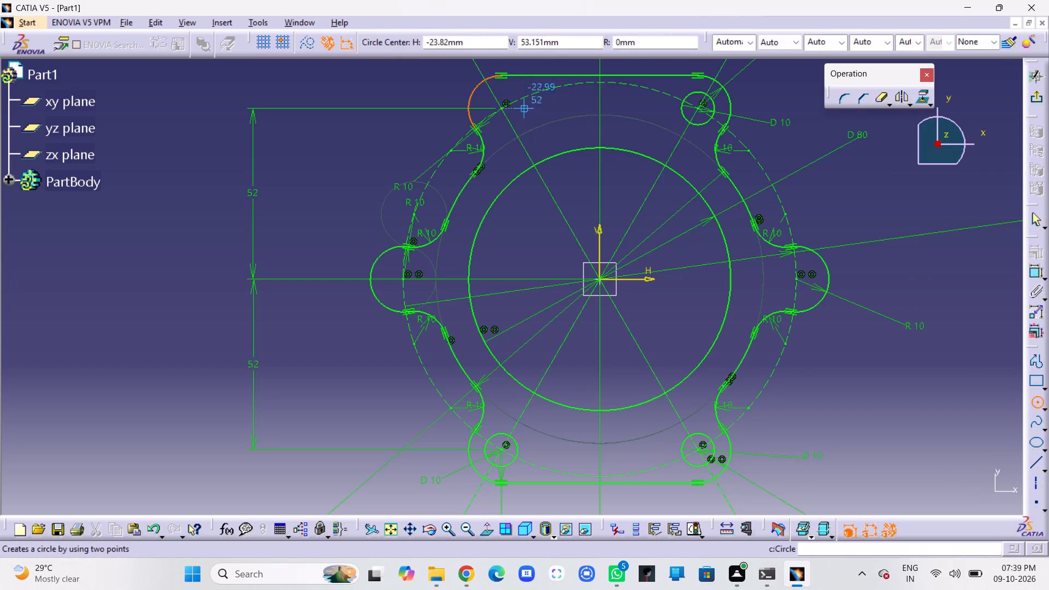
left_click(501, 108)
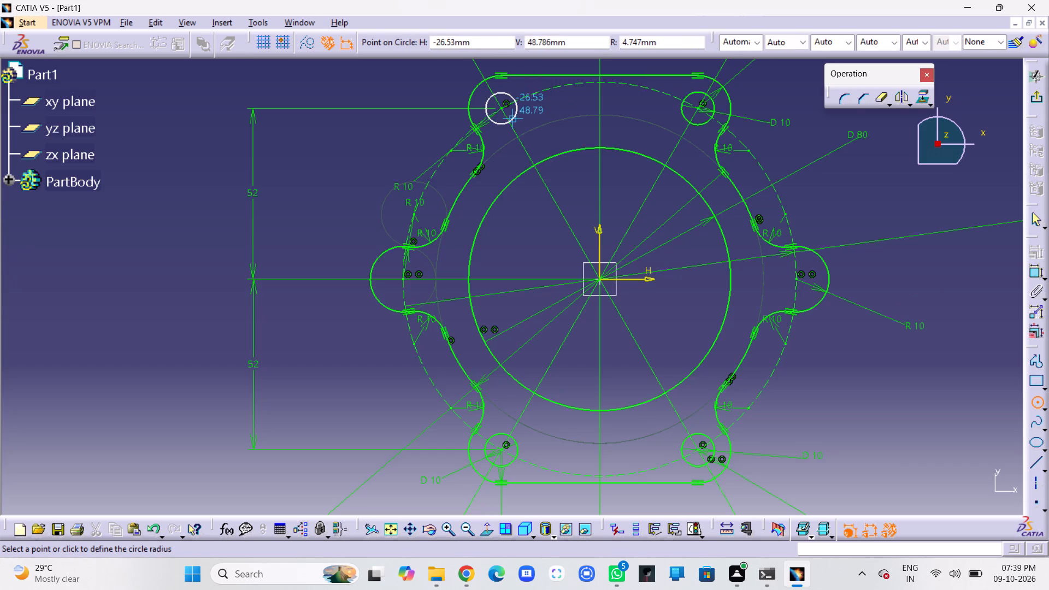
left_click(513, 119)
left_click(1034, 268)
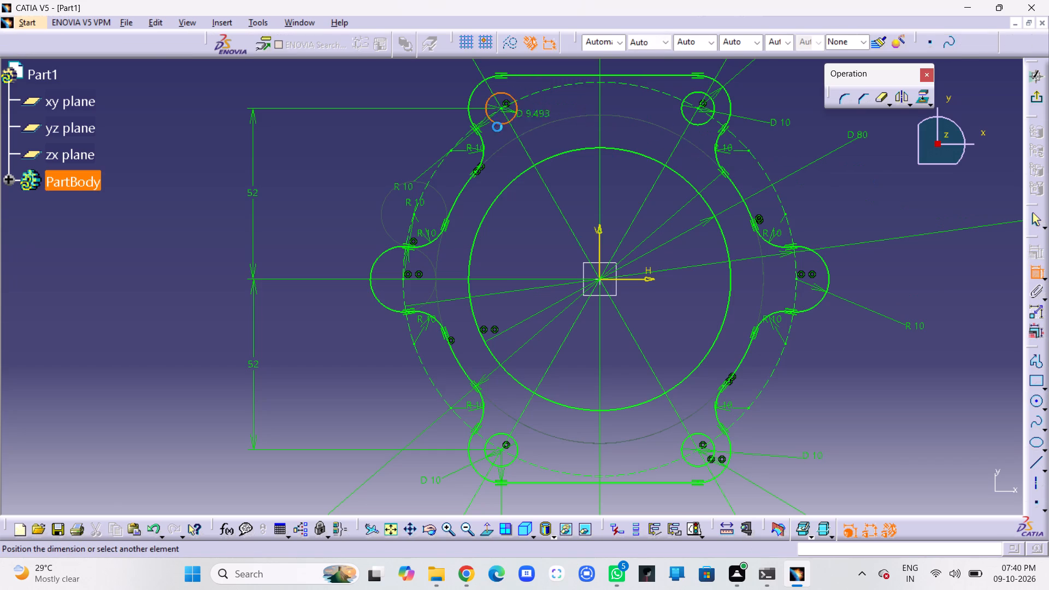
left_click(412, 134)
double_click(417, 132)
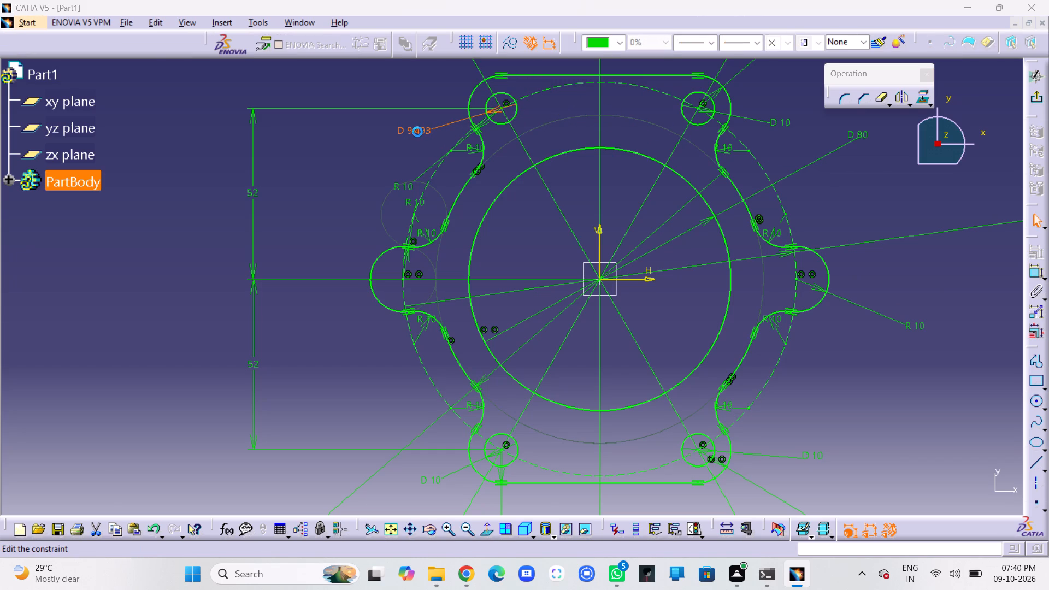
type("10")
key("Return")
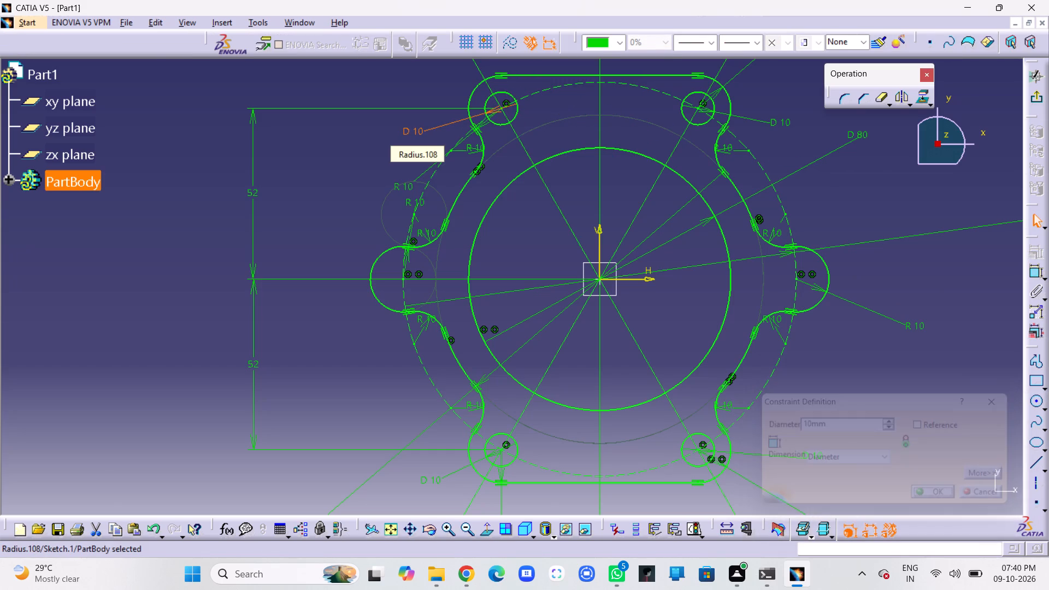
left_click(373, 128)
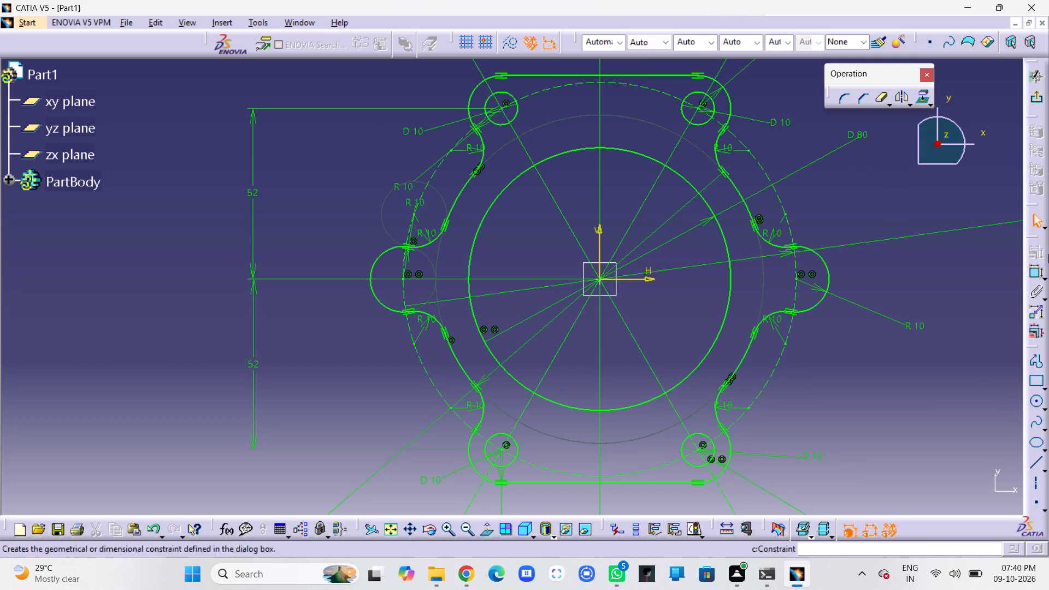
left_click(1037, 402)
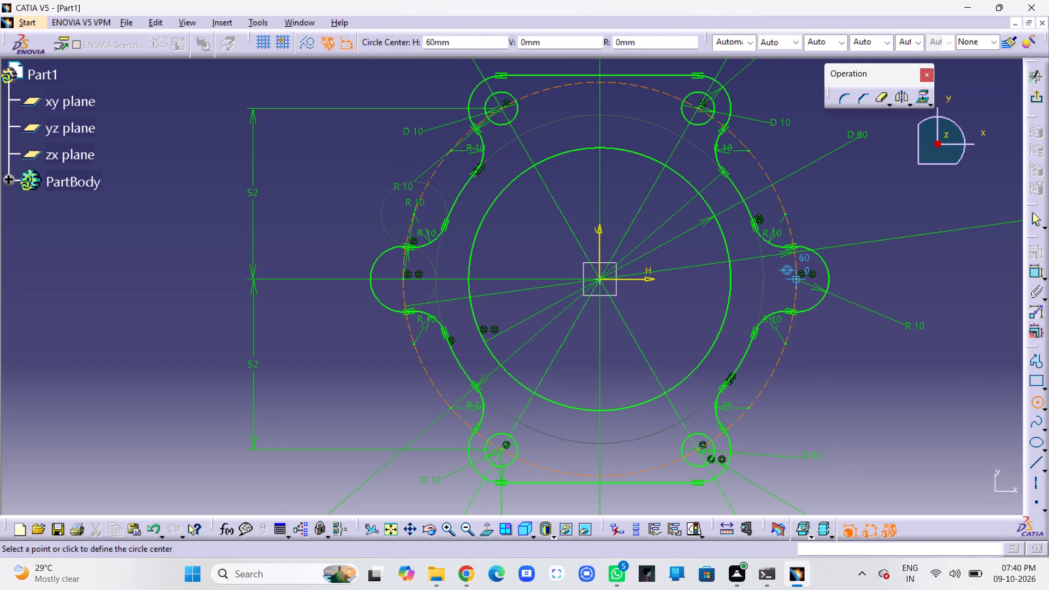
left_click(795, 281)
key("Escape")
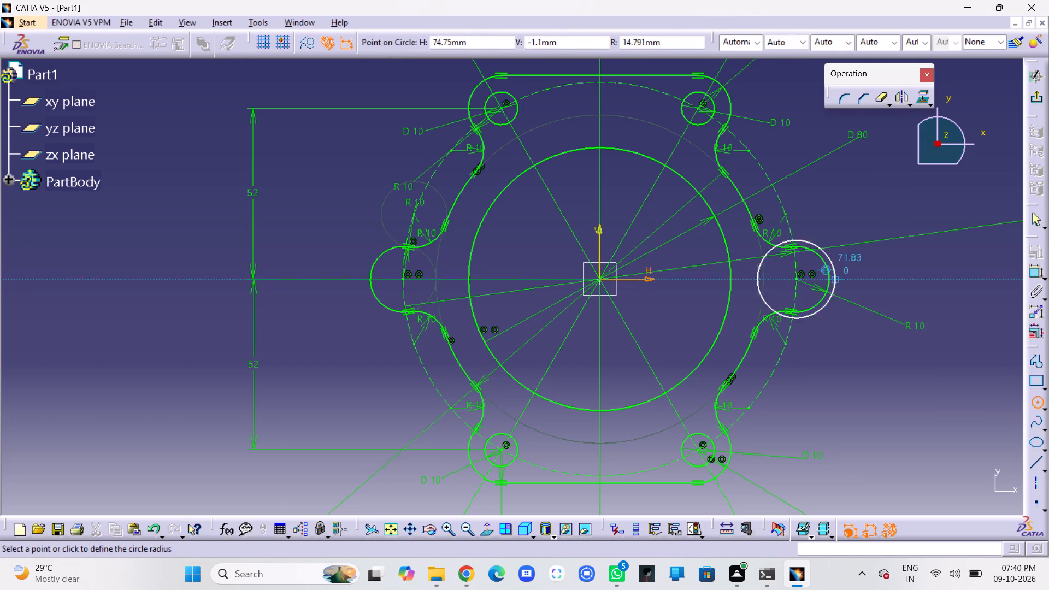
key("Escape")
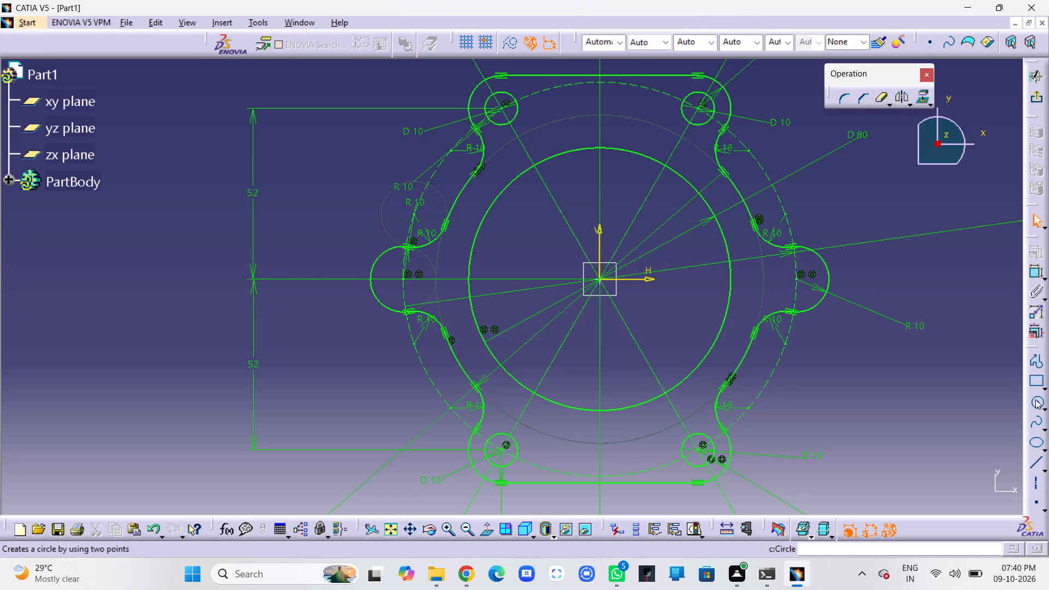
Add a circle centred on the right-hand lobe's centre point and constrain its diameter to 10 mm.
left_click(1035, 400)
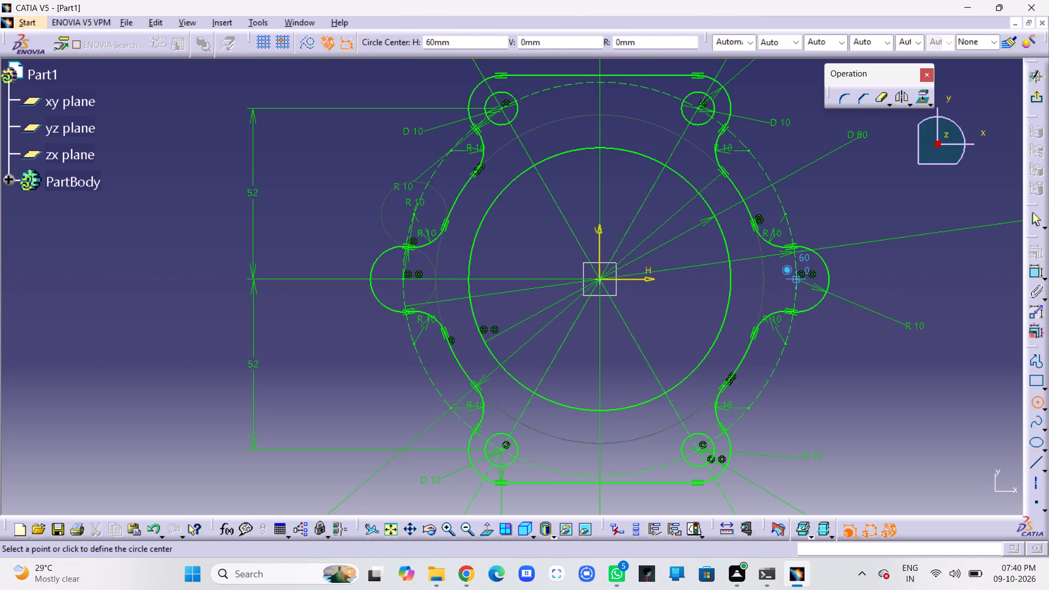
left_click(795, 278)
left_click(807, 291)
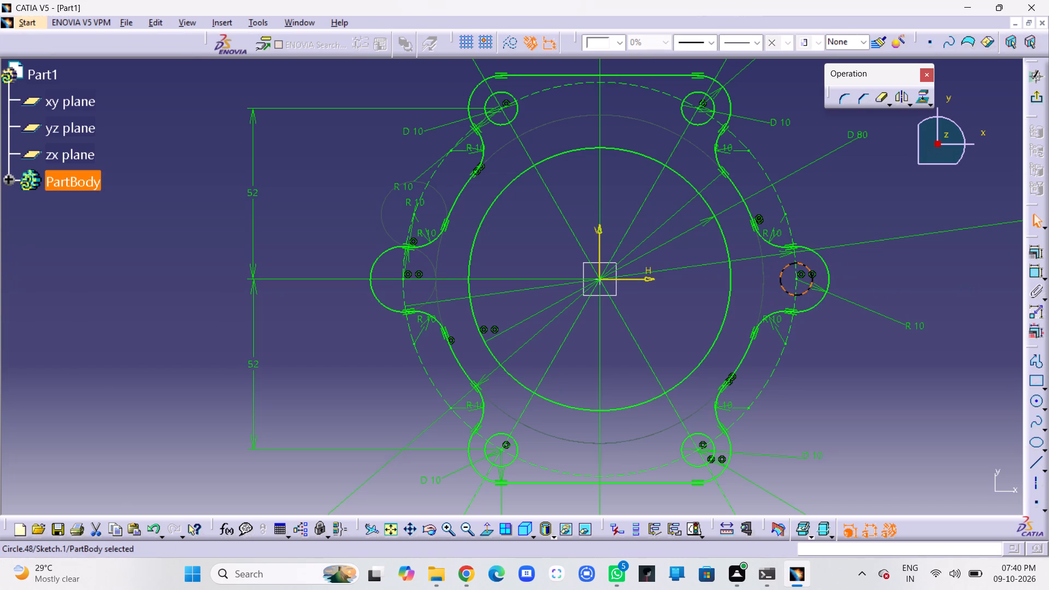
left_click(1035, 273)
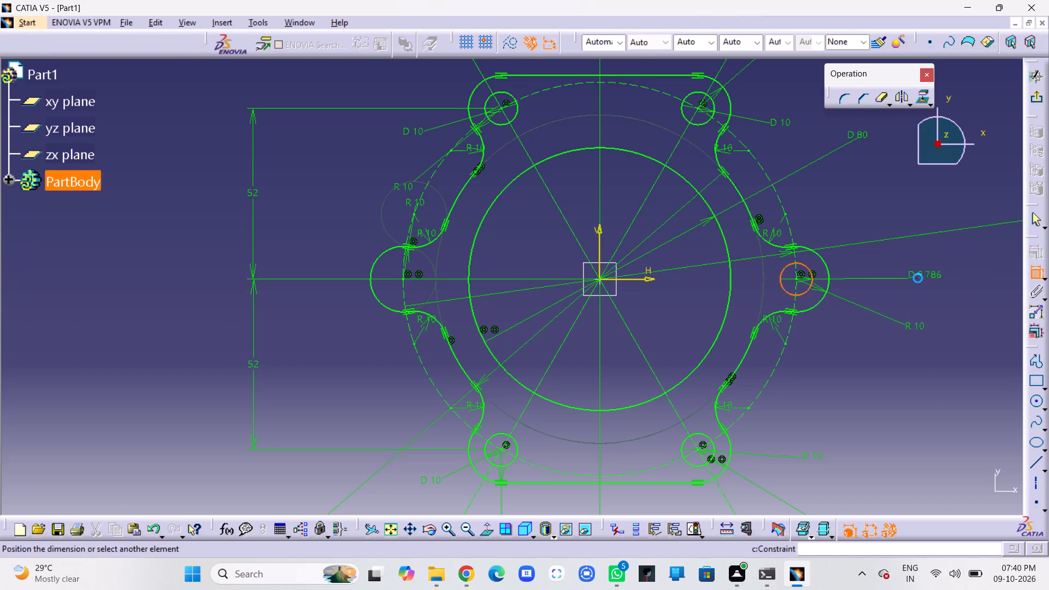
left_click(893, 270)
double_click(896, 265)
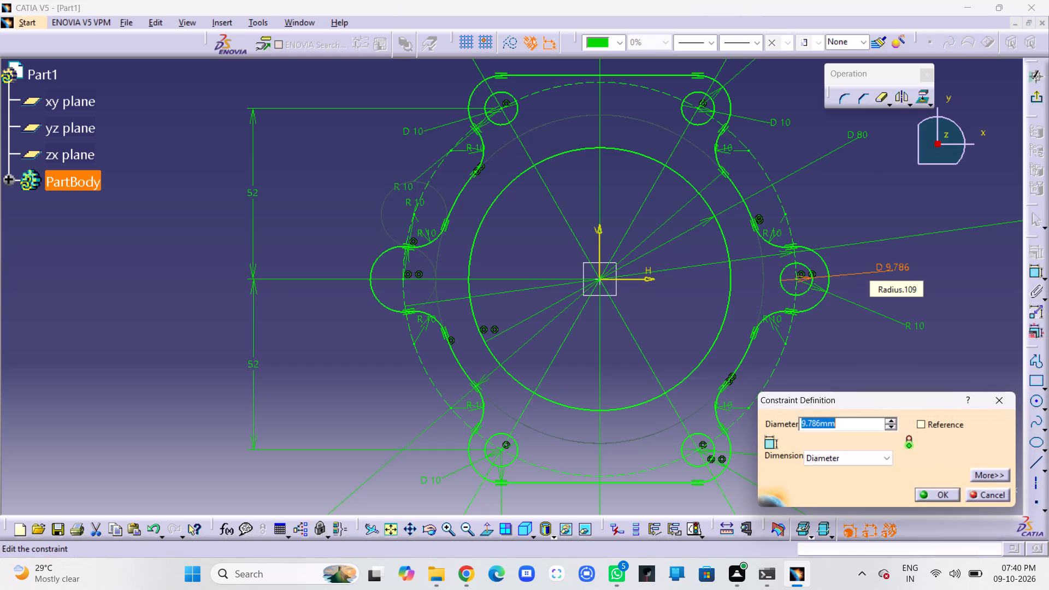
type("10")
key("Return")
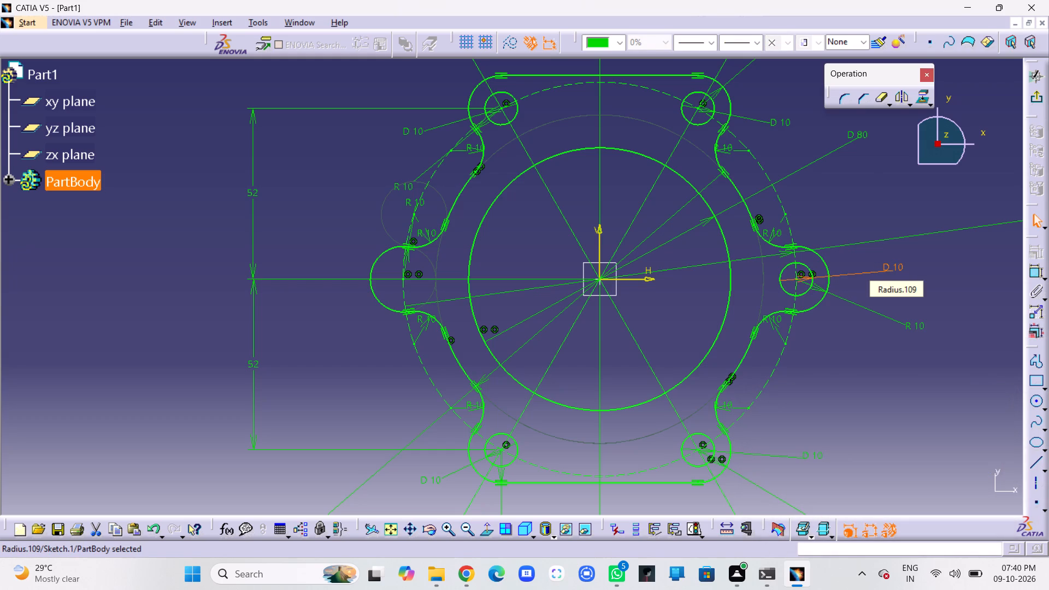
left_click(951, 262)
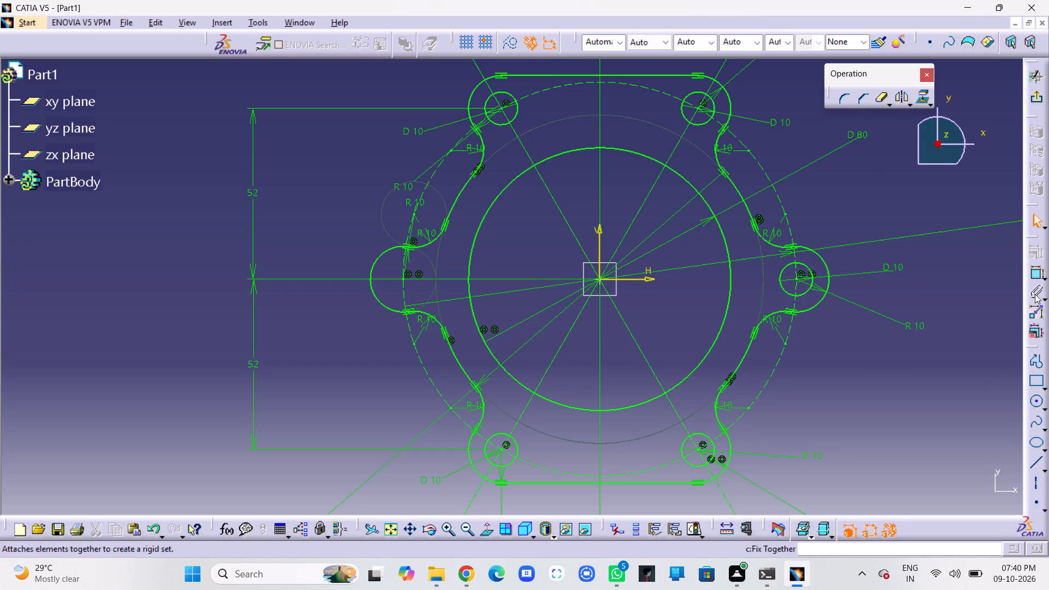
Add a circle centred on the left-hand lobe's centre point and constrain its diameter to 10 mm.
left_click(1039, 403)
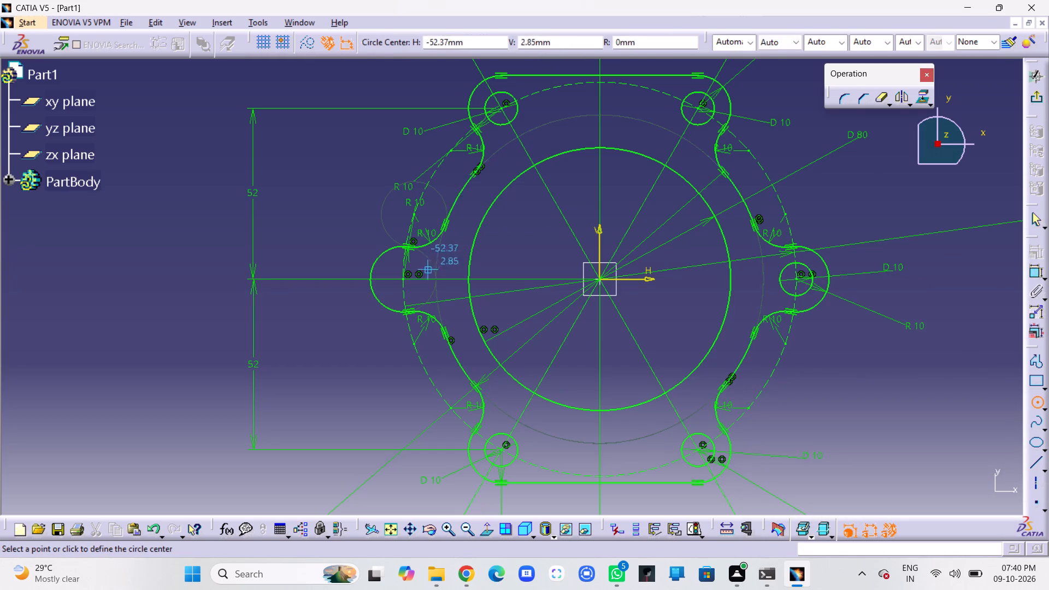
left_click(402, 279)
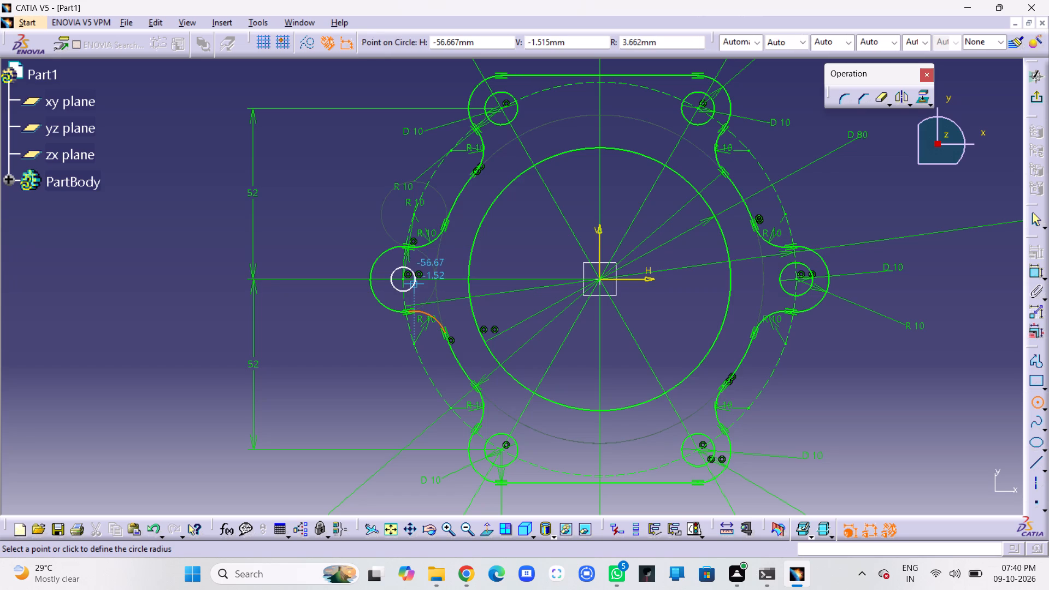
left_click(420, 288)
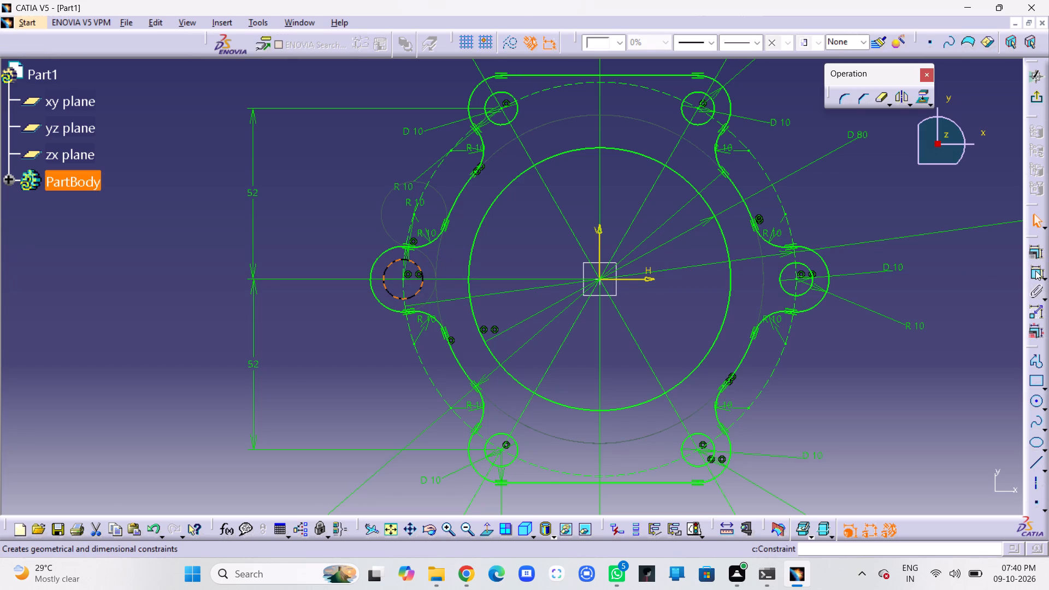
left_click(1035, 270)
left_click(337, 322)
double_click(342, 322)
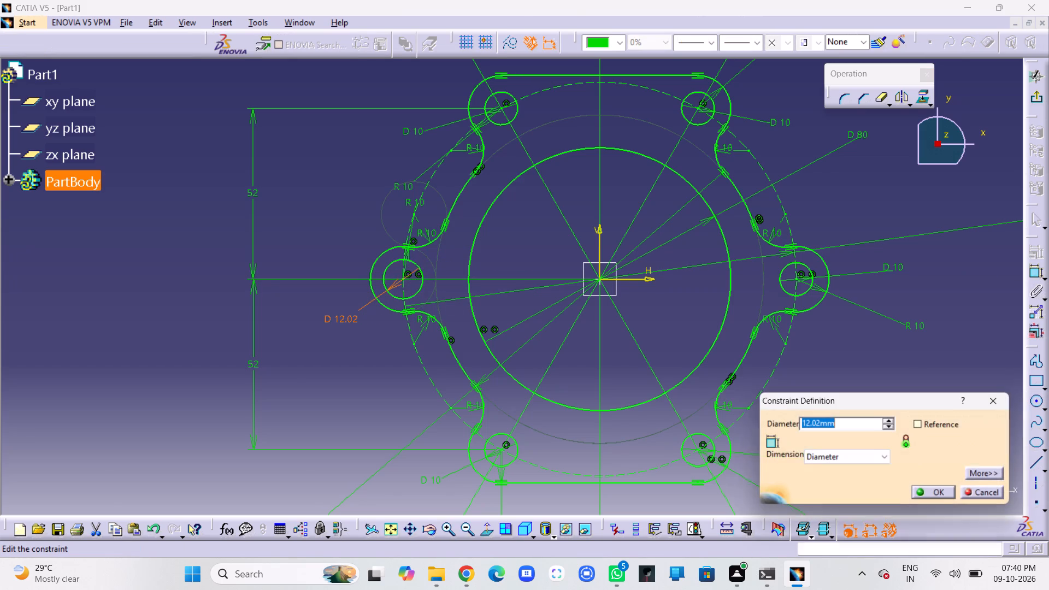
type("10")
key("Return")
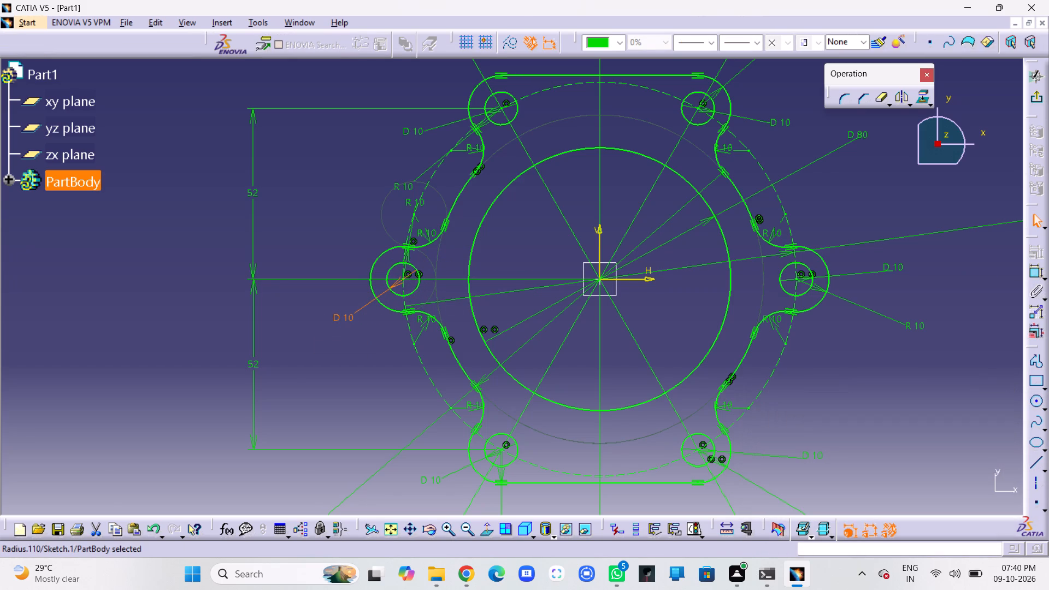
left_click(335, 381)
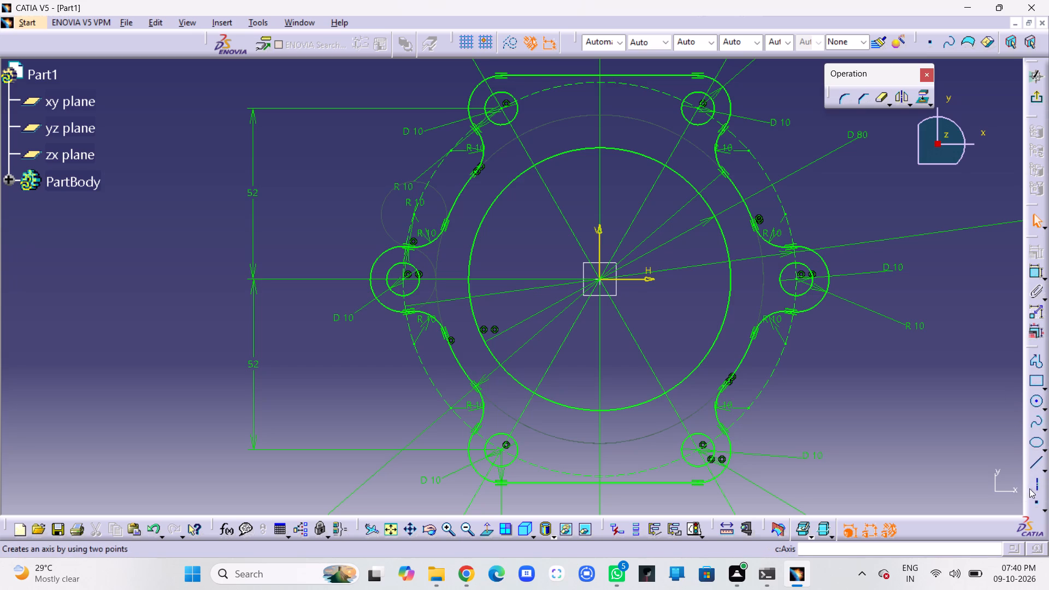
Draw a construction circle centred on the sketch origin, just outside the central circle, and constrain its diameter to 90 mm.
left_click(1039, 403)
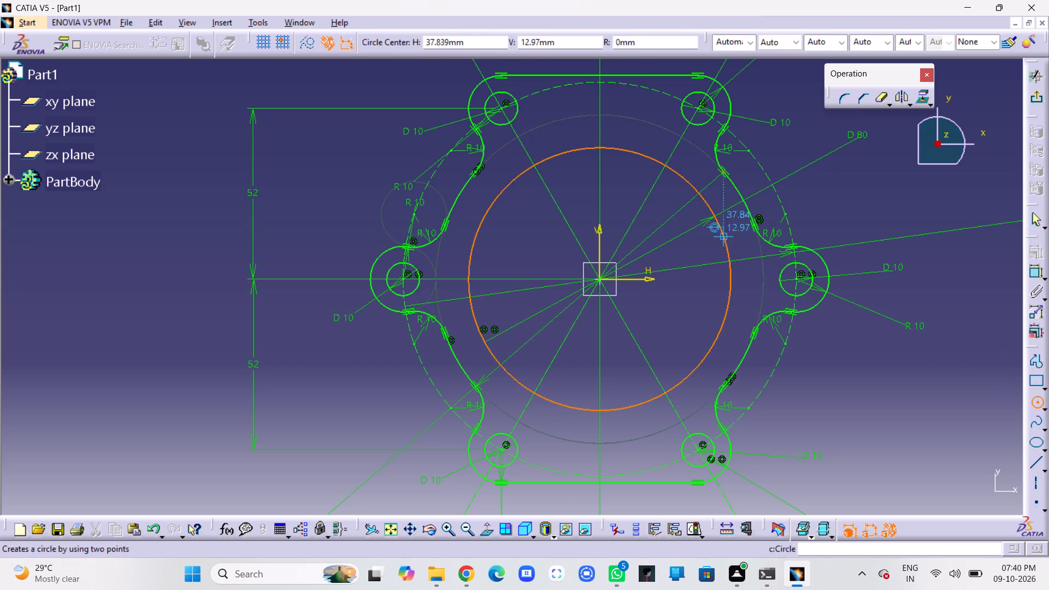
left_click(308, 39)
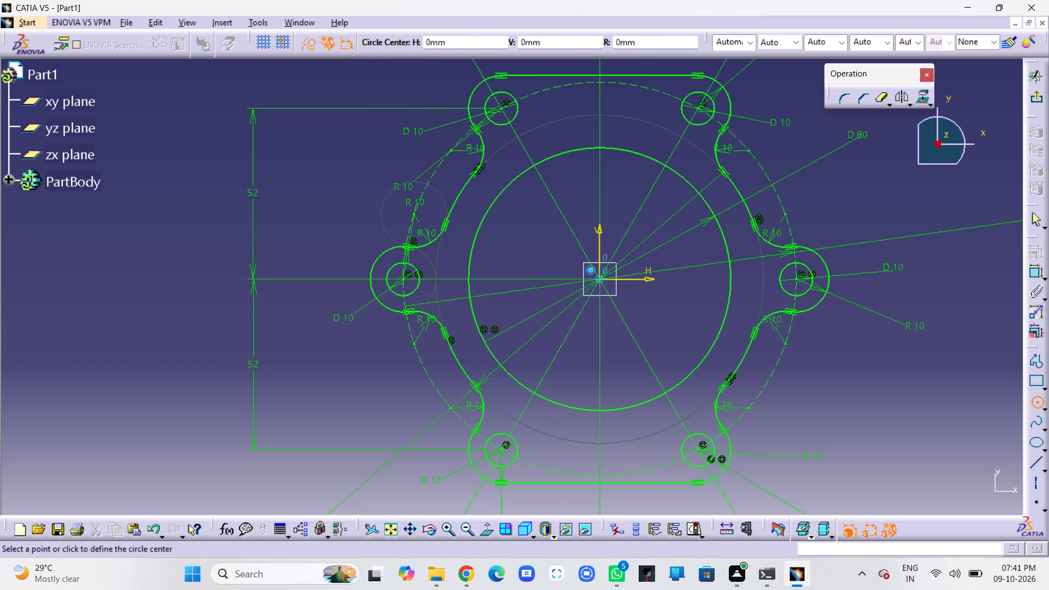
left_click(597, 278)
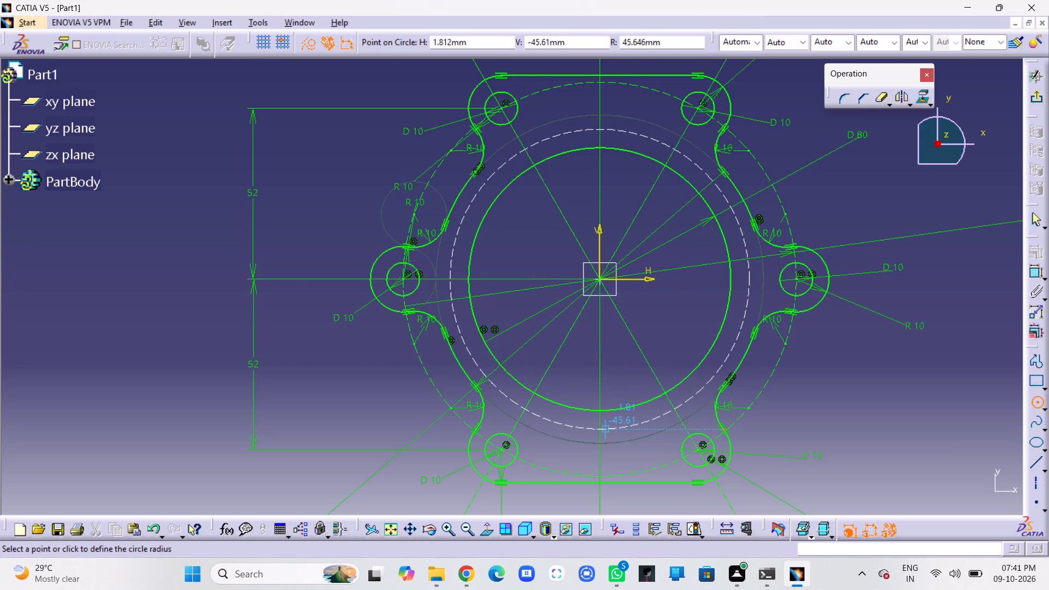
left_click(605, 429)
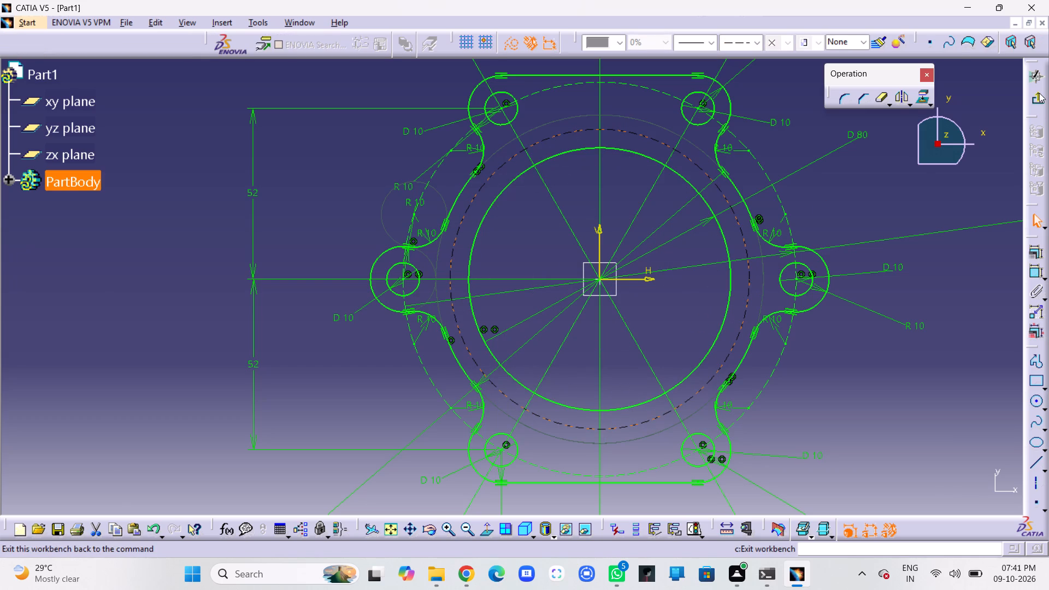
left_click(1033, 272)
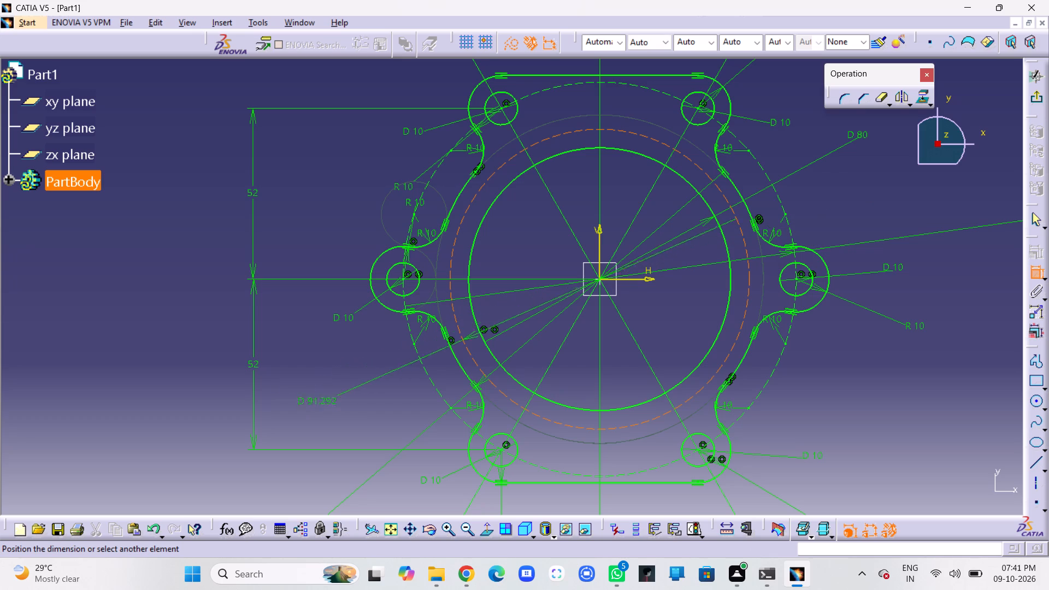
left_click(340, 413)
double_click(345, 409)
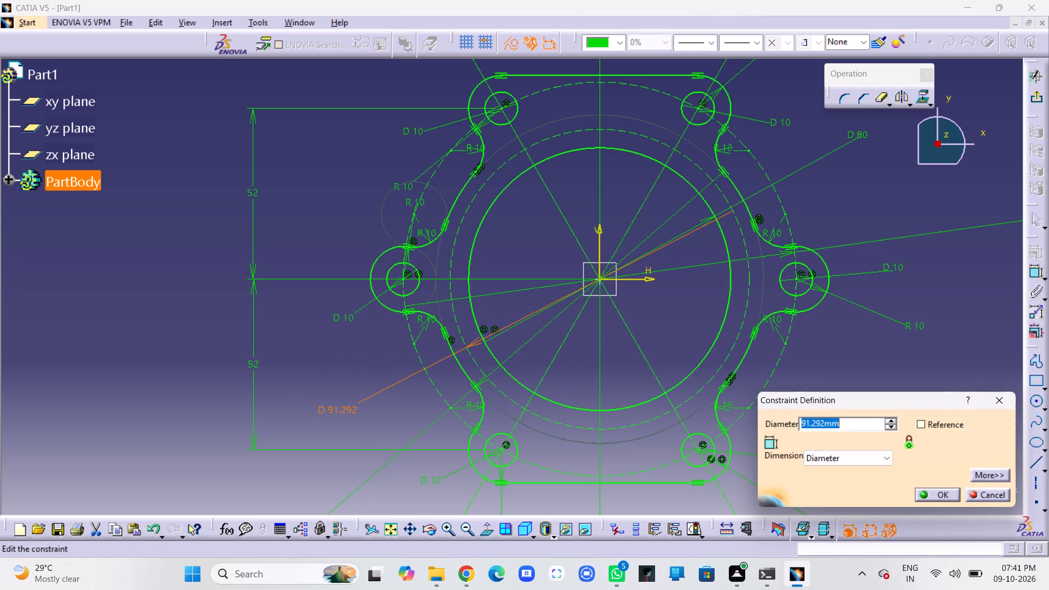
type("90")
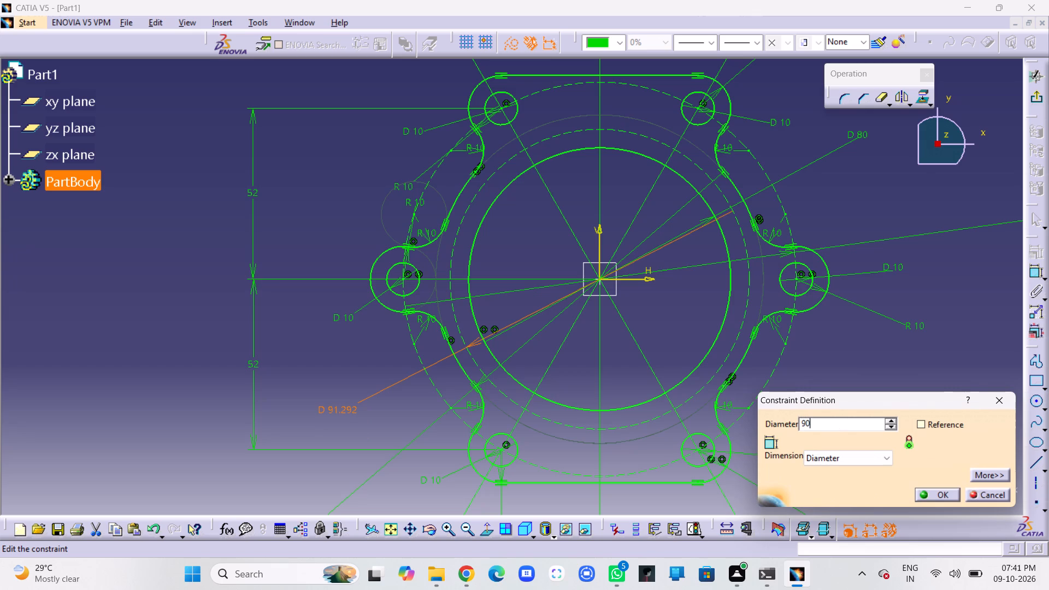
key("Return")
left_click(329, 373)
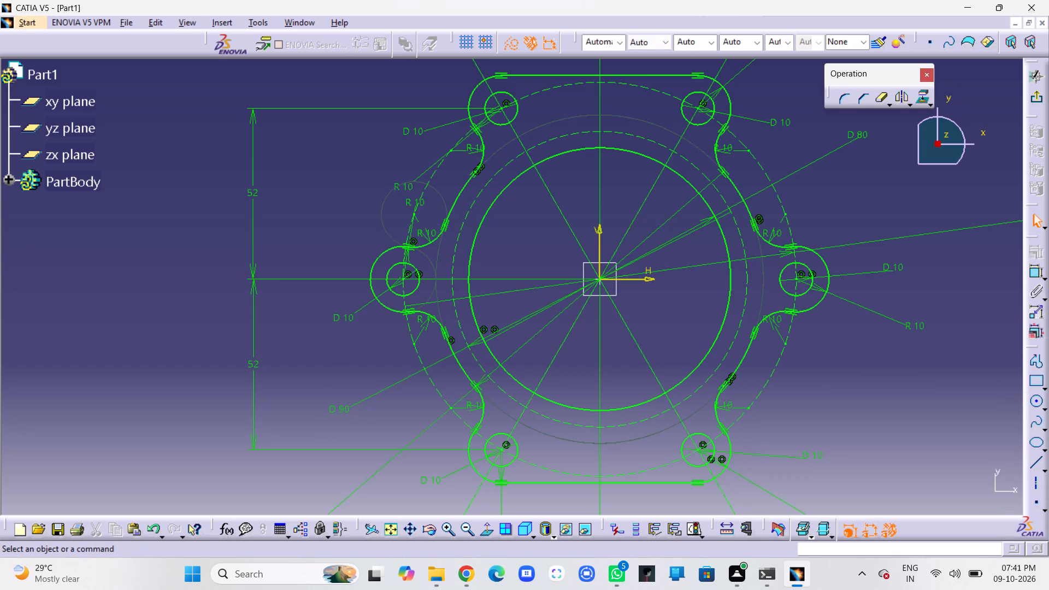
Reposition the 90 mm diameter dimension's label in the clear area outside the outline, between the left and lower-left lobes.
left_click_drag(341, 409, 355, 409)
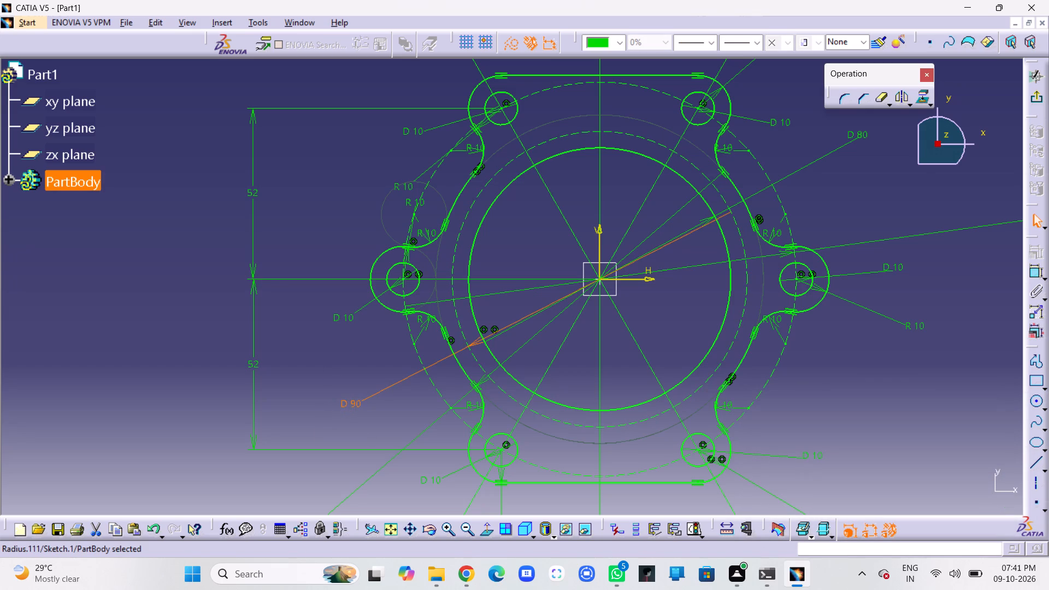
left_click_drag(377, 391, 375, 364)
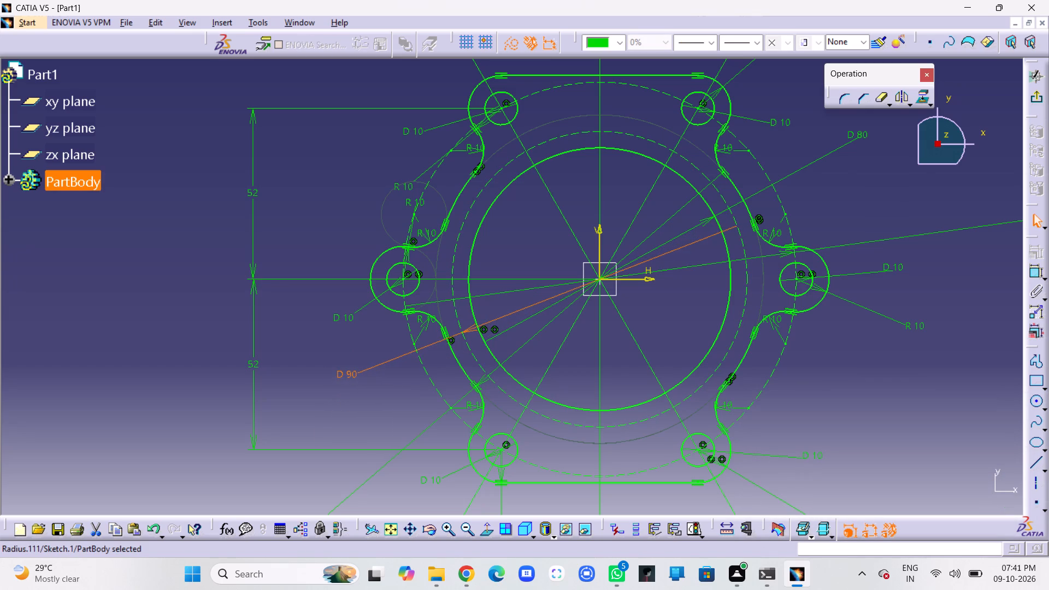
left_click_drag(375, 364, 357, 380)
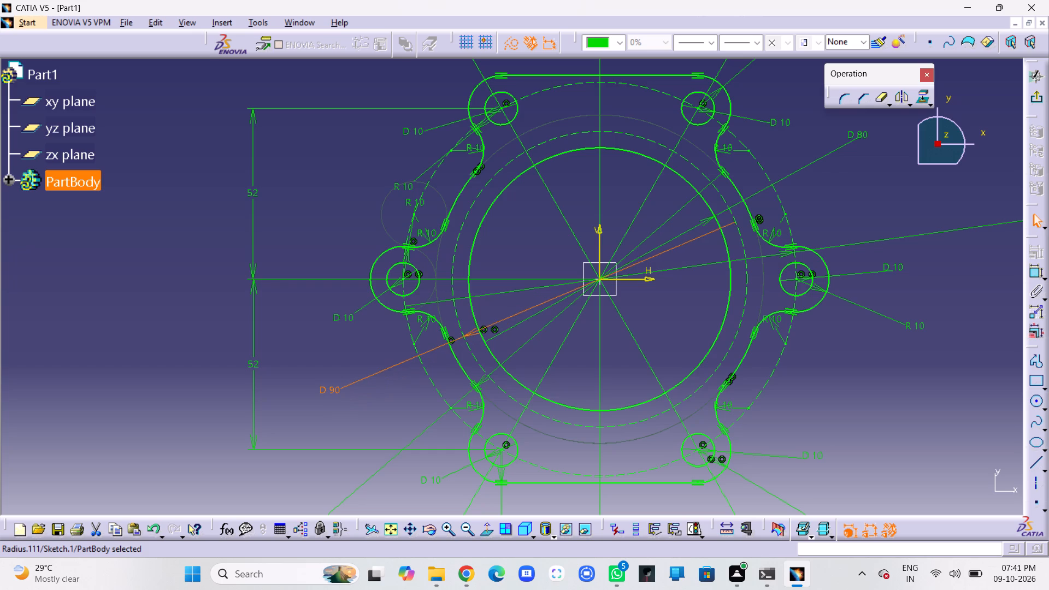
left_click_drag(357, 380, 357, 381)
left_click(357, 424)
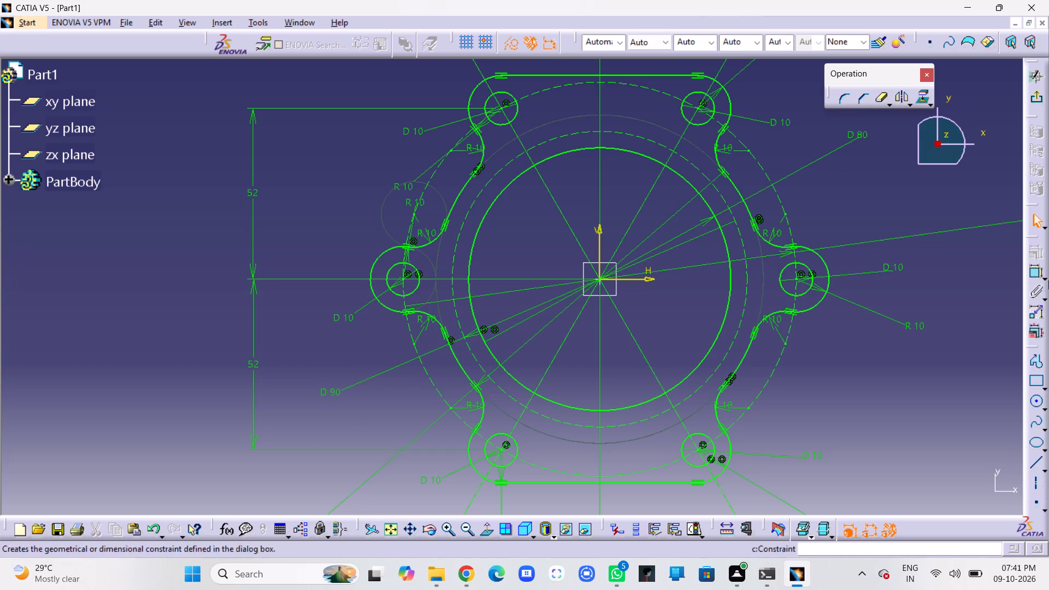
Turn off construction-element mode so that new sketch geometry is standard, and abandon the circle just started.
left_click(1039, 403)
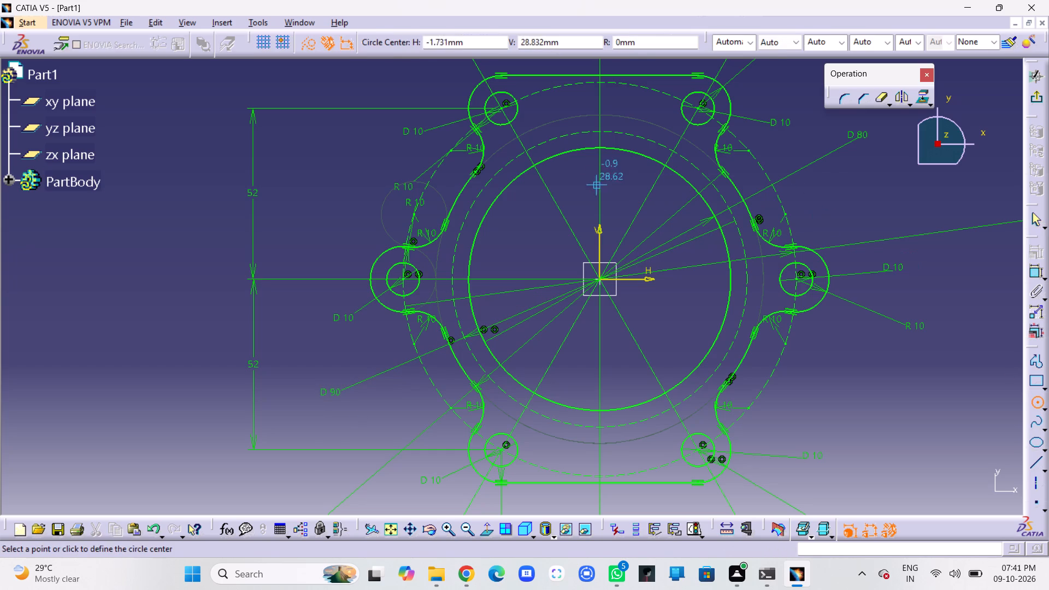
left_click(599, 128)
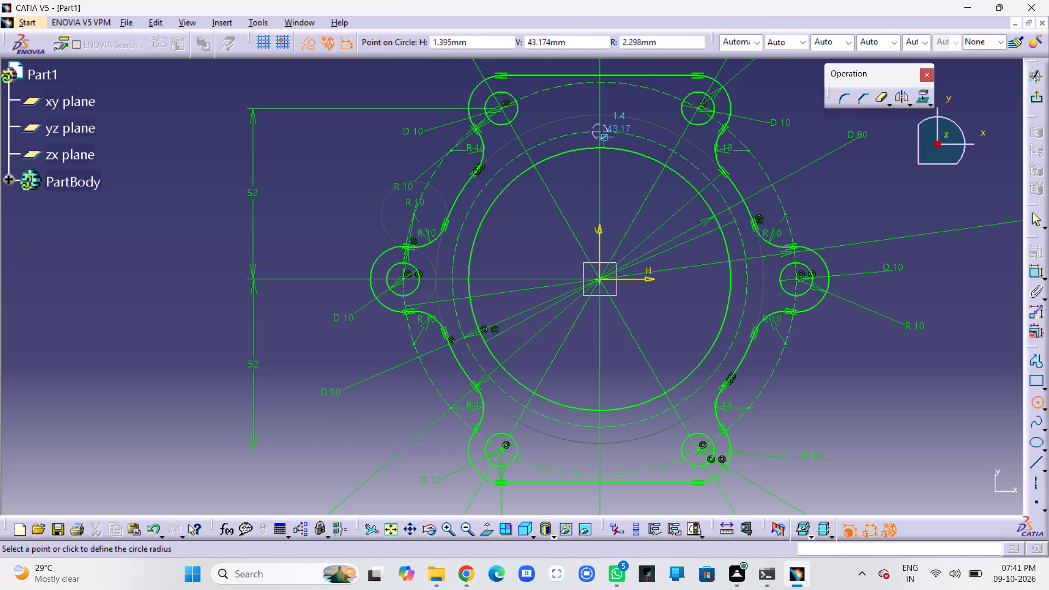
left_click(310, 43)
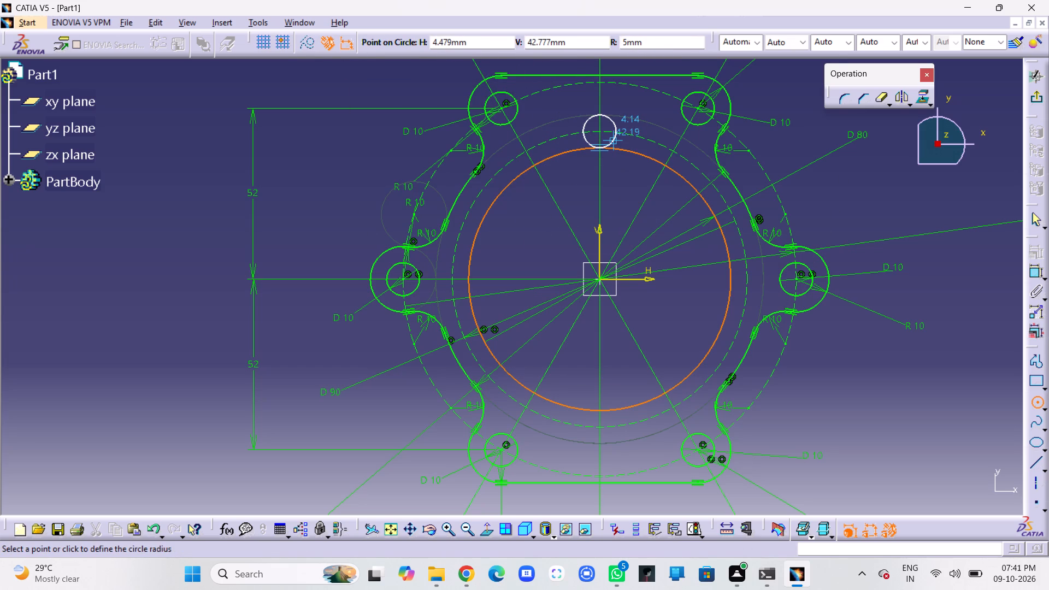
key("Escape")
key("Escape")
Draw a circle centred where the 90 mm construction circle crosses the vertical axis above the origin, and constrain its diameter to 8 mm.
left_click(1036, 400)
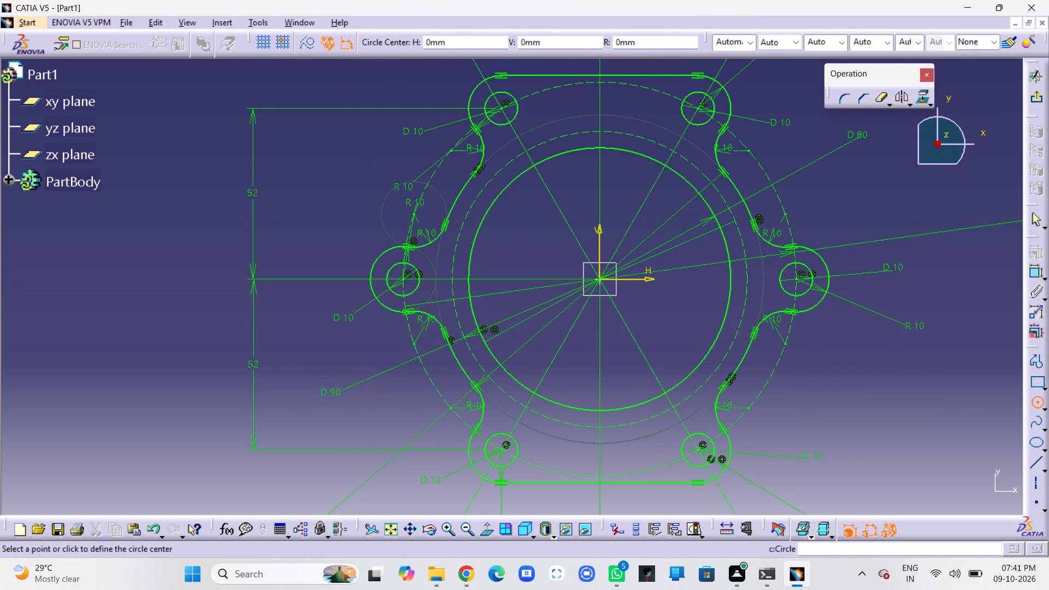
left_click(598, 131)
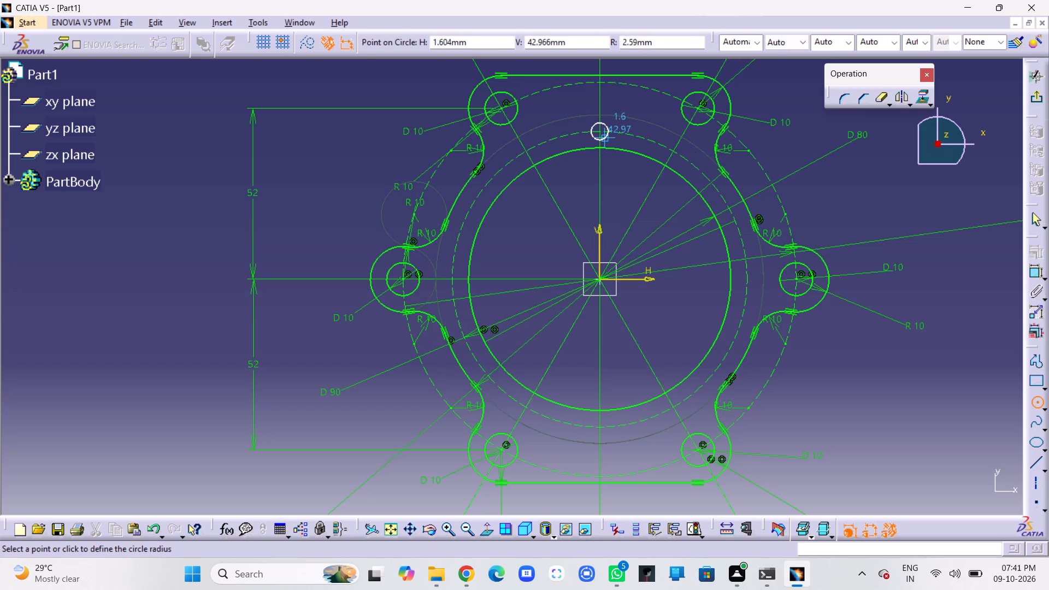
left_click(608, 137)
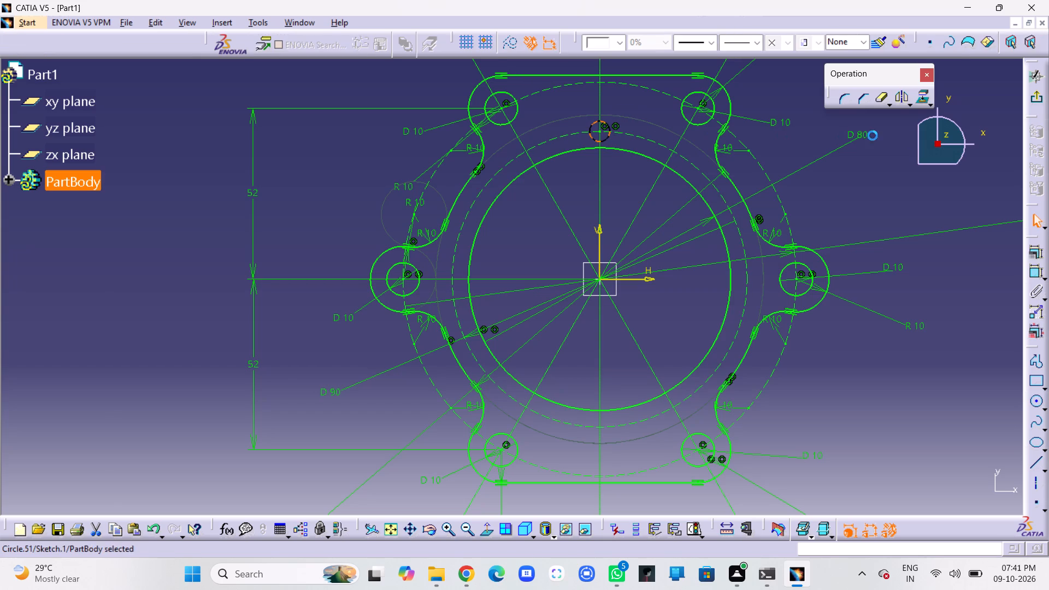
left_click(1034, 275)
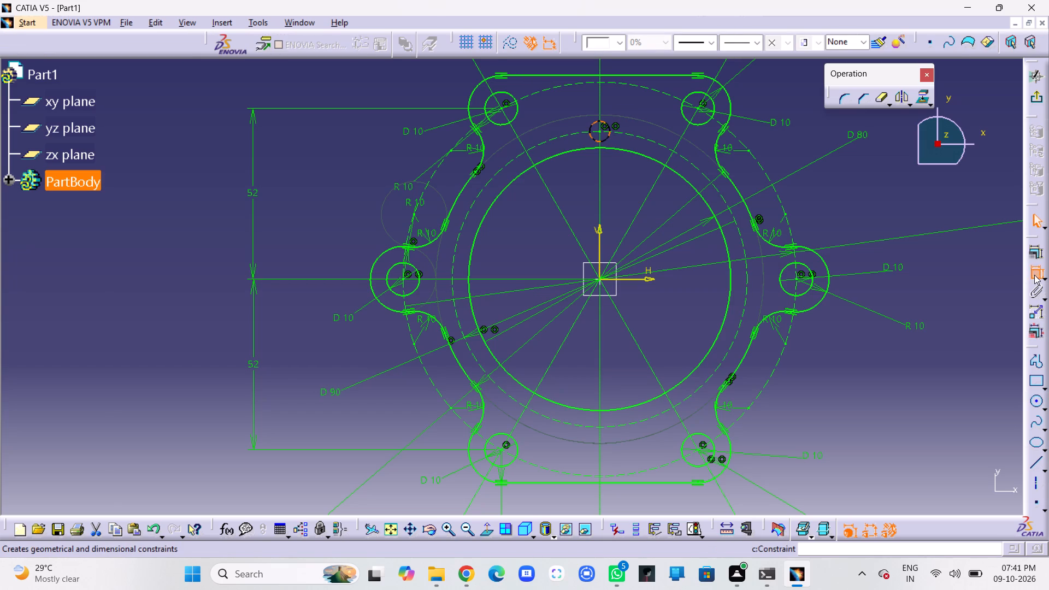
left_click(640, 105)
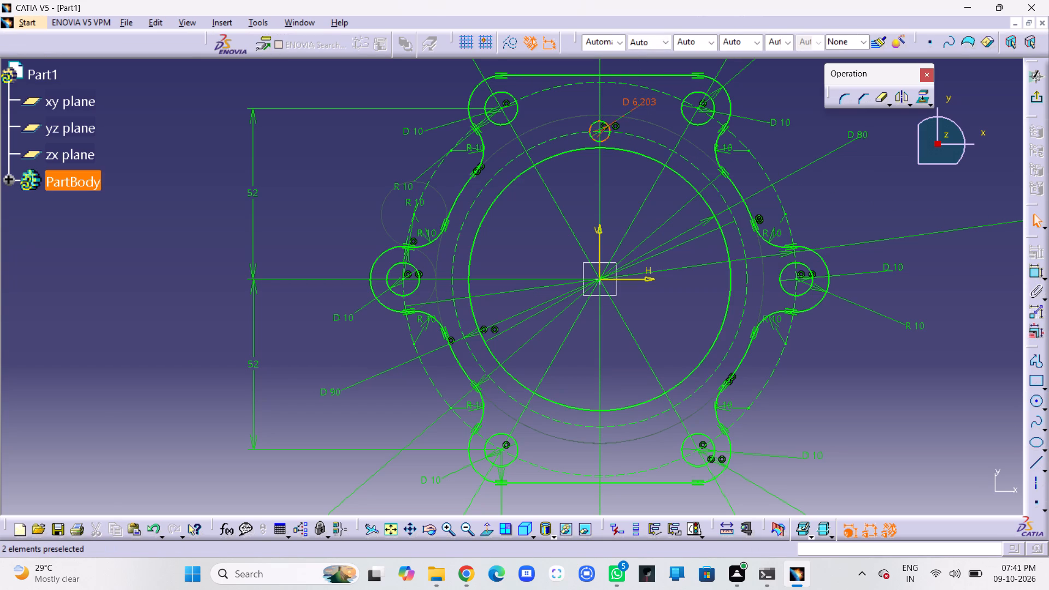
double_click(646, 101)
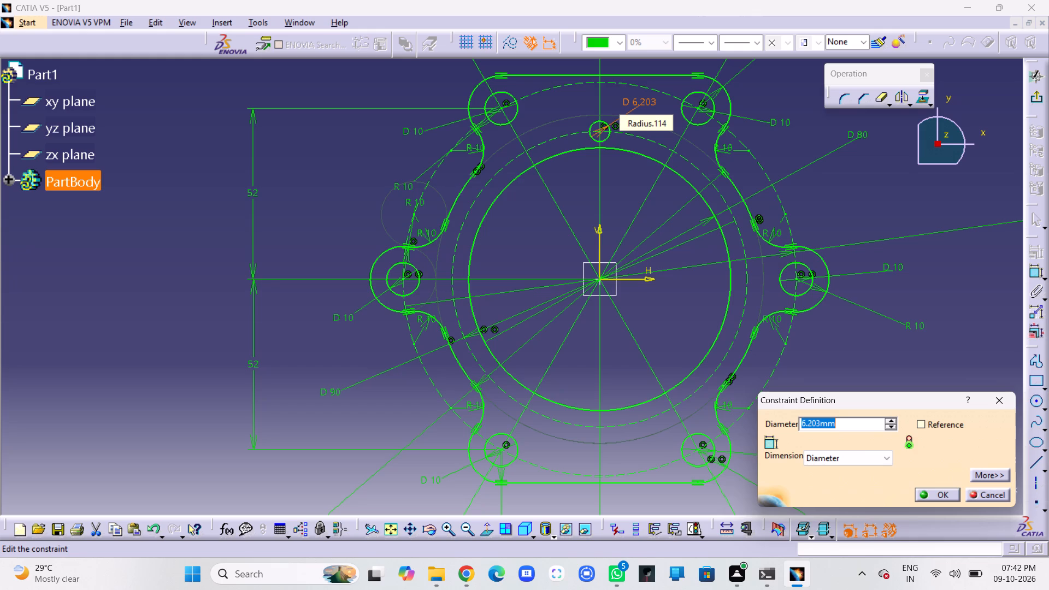
key("8")
key("Return")
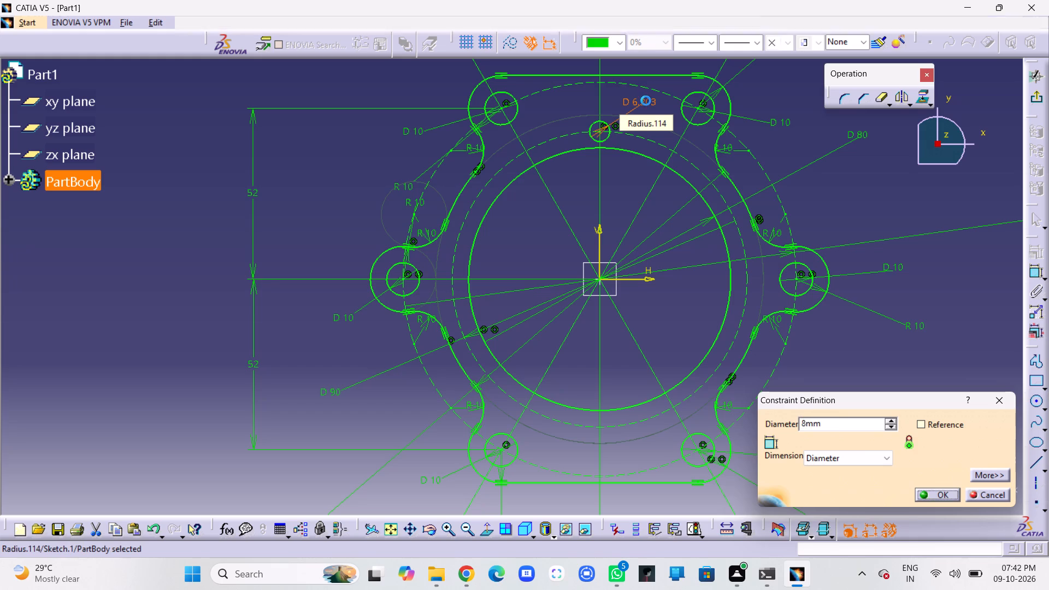
left_click(857, 199)
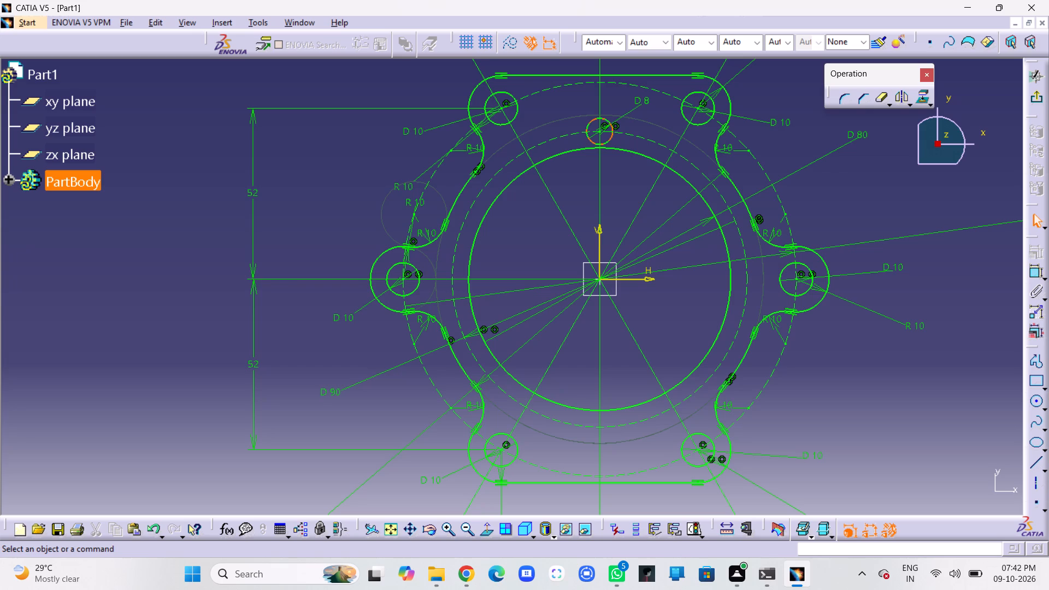
Rotate the 8 mm circle about the sketch origin with 5 duplicated instances, using the horizontal axis as angle reference and 300deg.
left_click(608, 136)
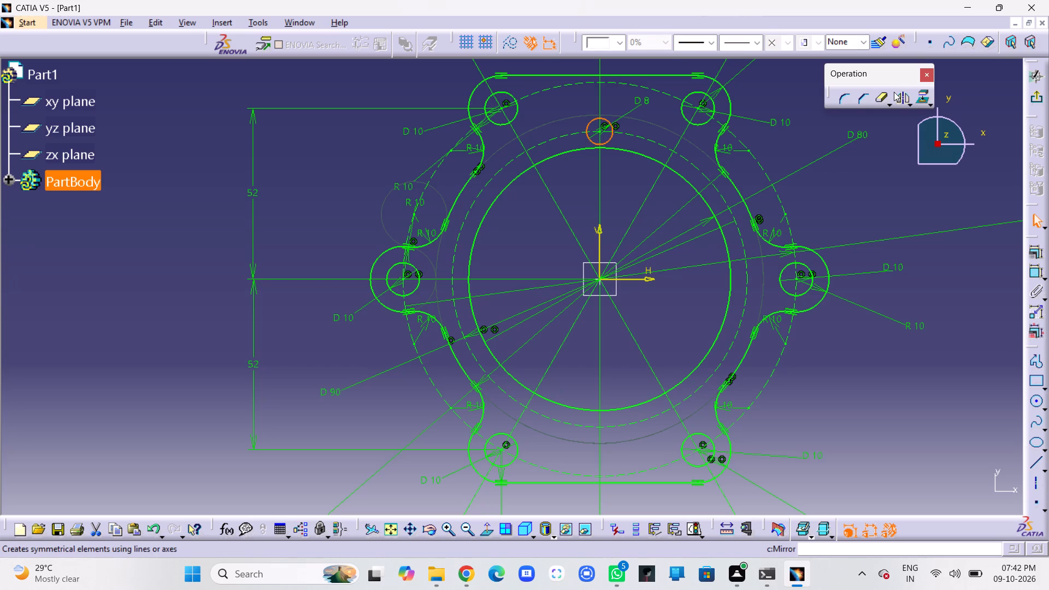
left_click(910, 99)
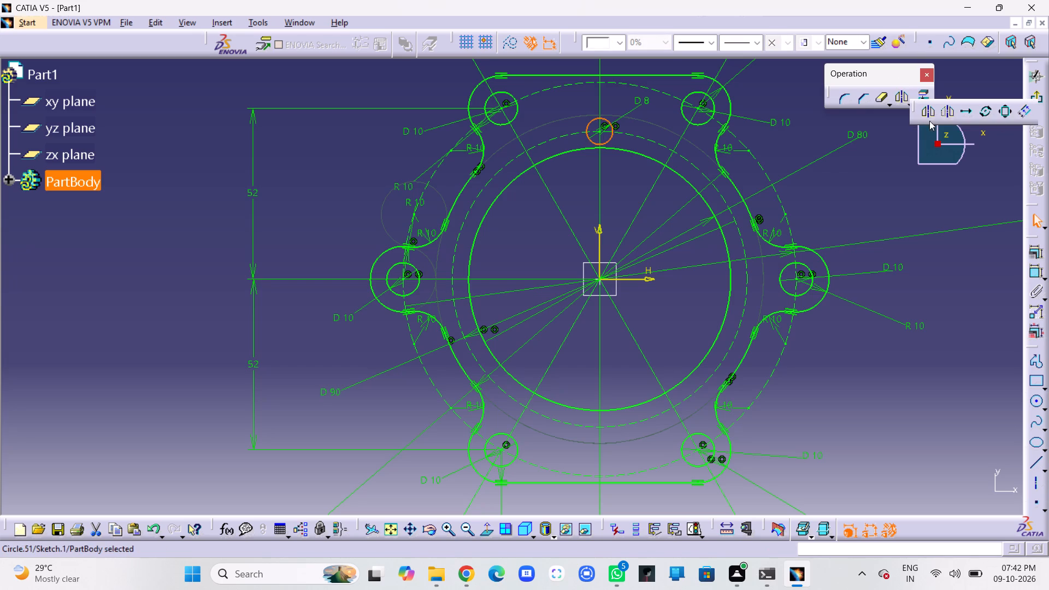
left_click(987, 111)
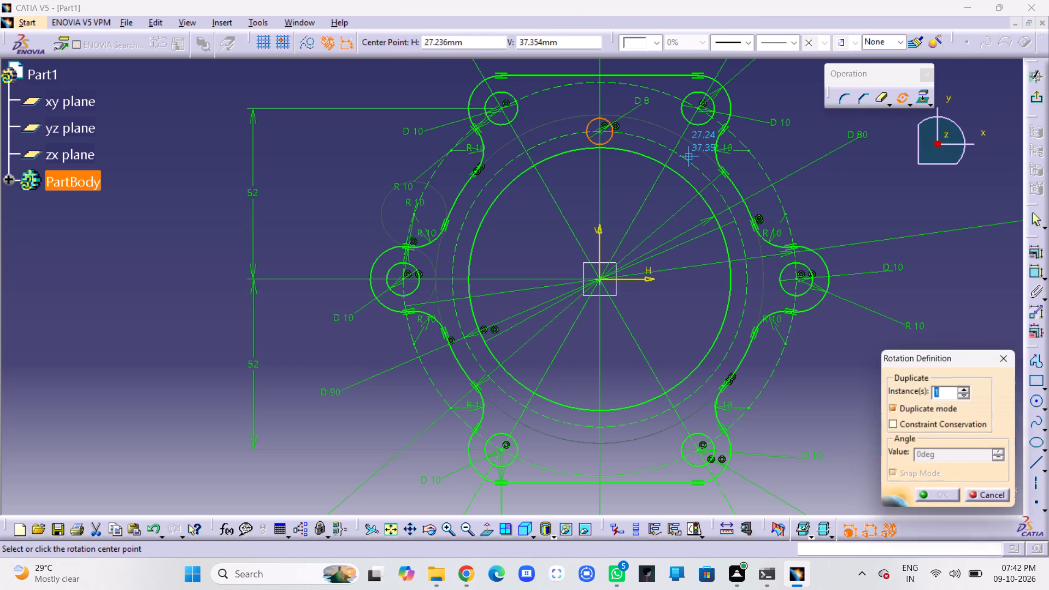
key("5")
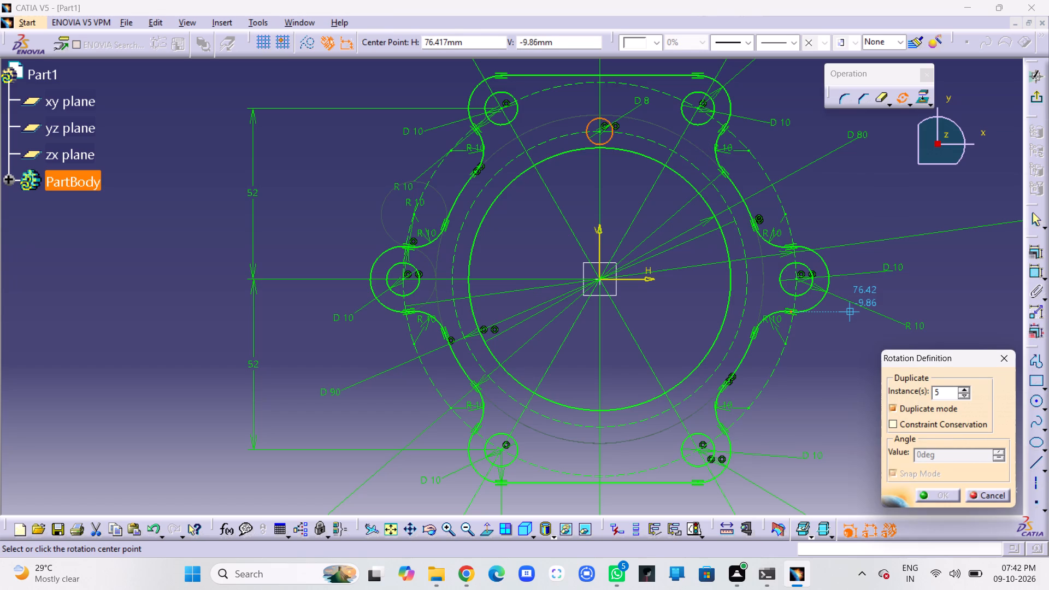
left_click(600, 276)
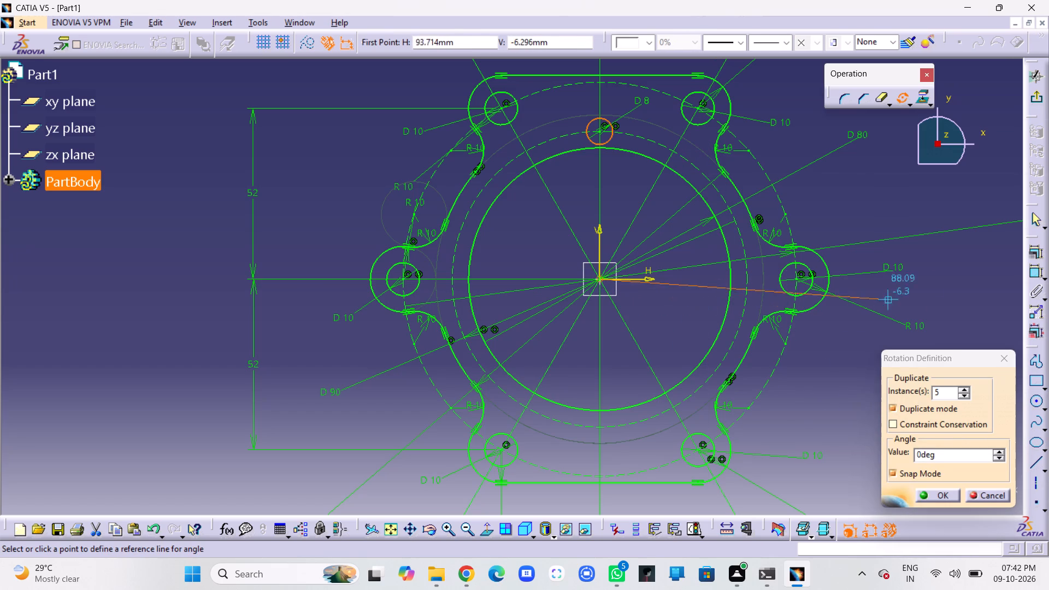
left_click(974, 277)
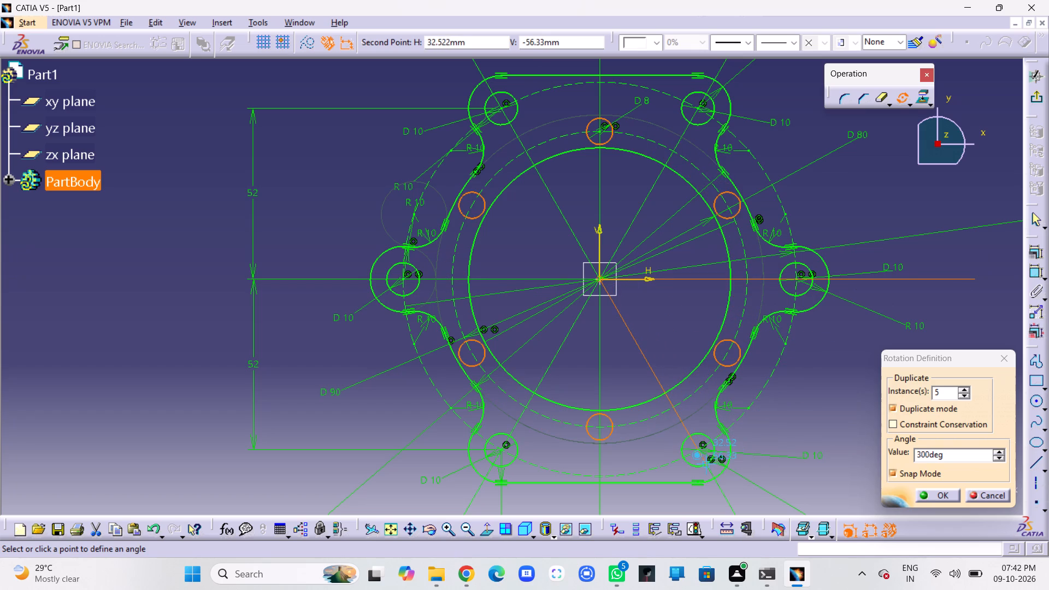
left_click(706, 463)
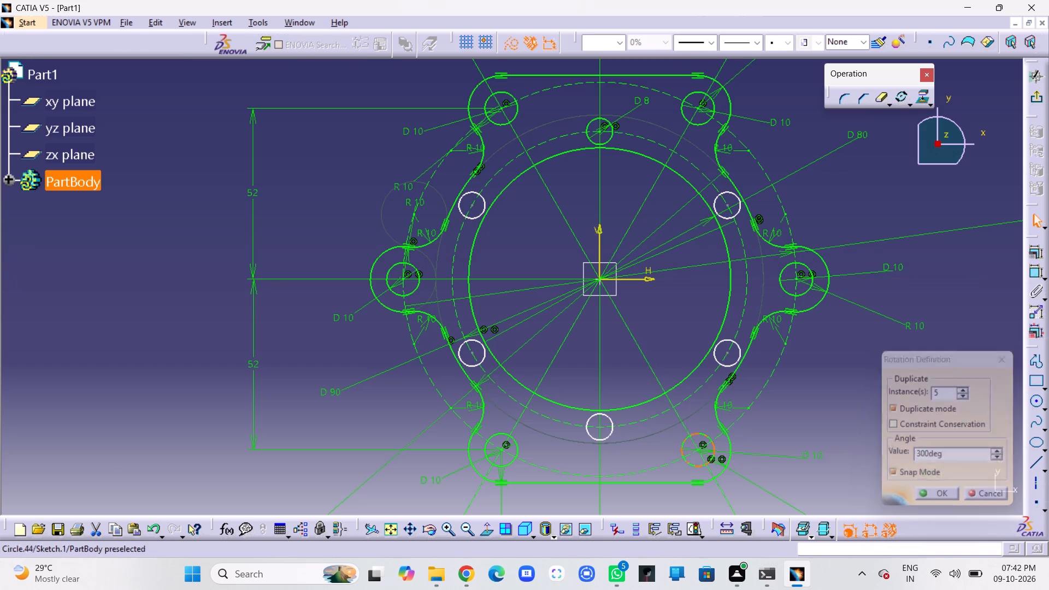
left_click(839, 400)
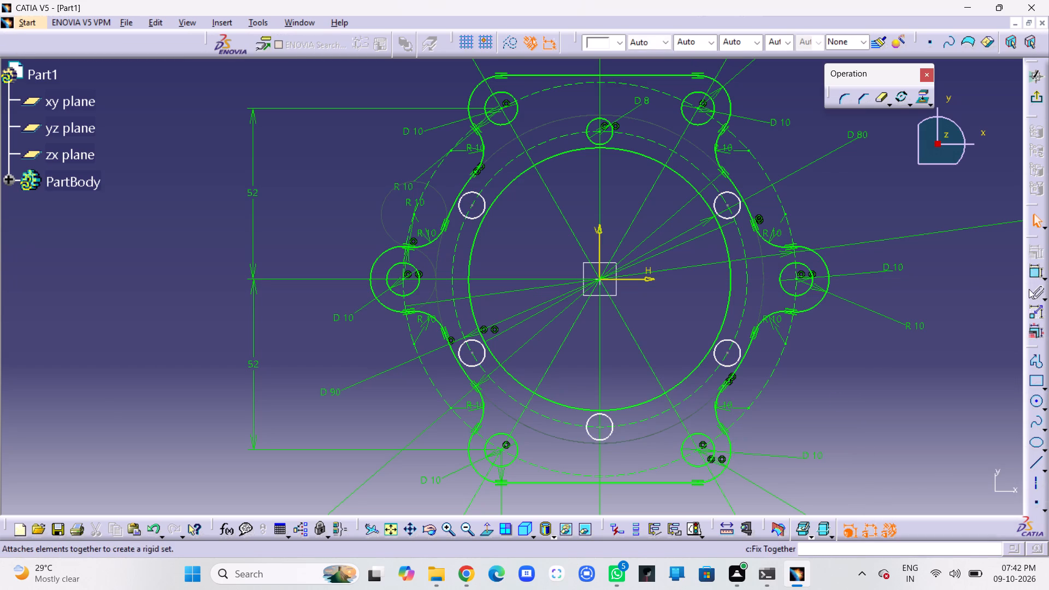
Add a diameter dimension to each of the five rotated circle copies, placing each label near its circle.
left_click(1032, 272)
left_click(737, 194)
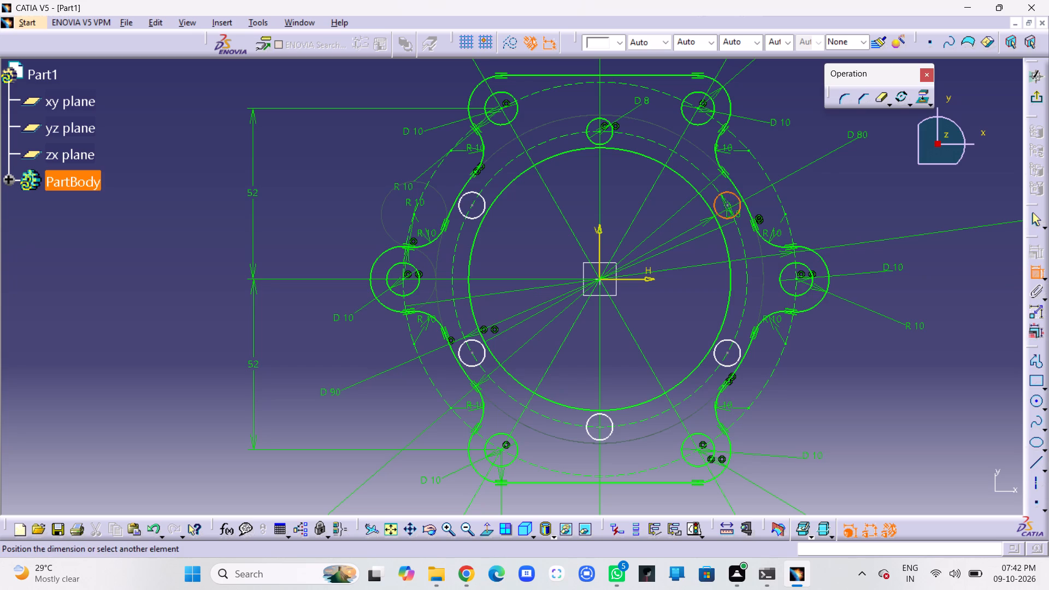
left_click(832, 206)
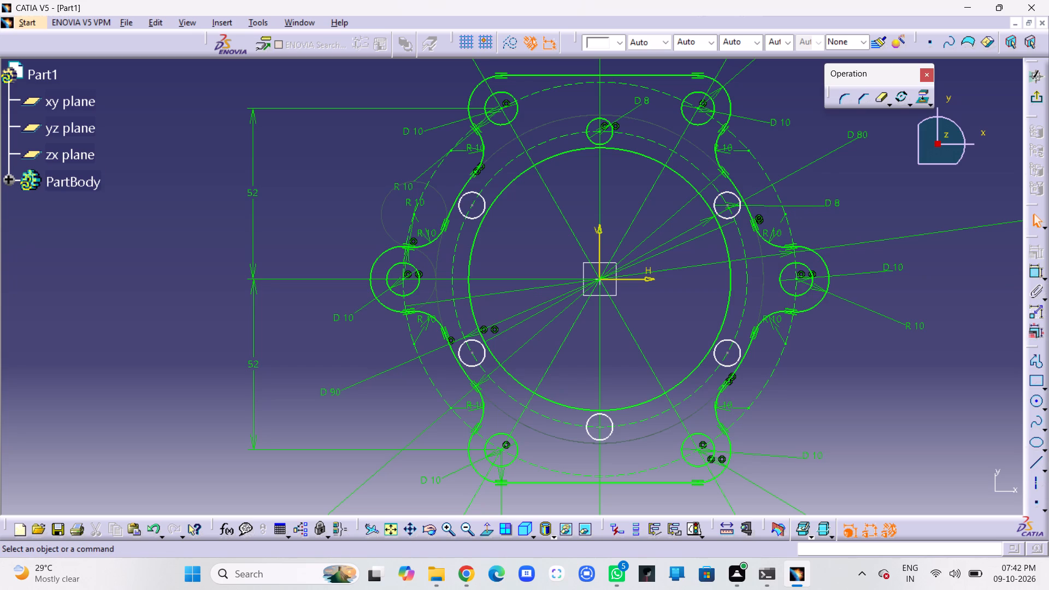
left_click(1034, 271)
left_click(724, 366)
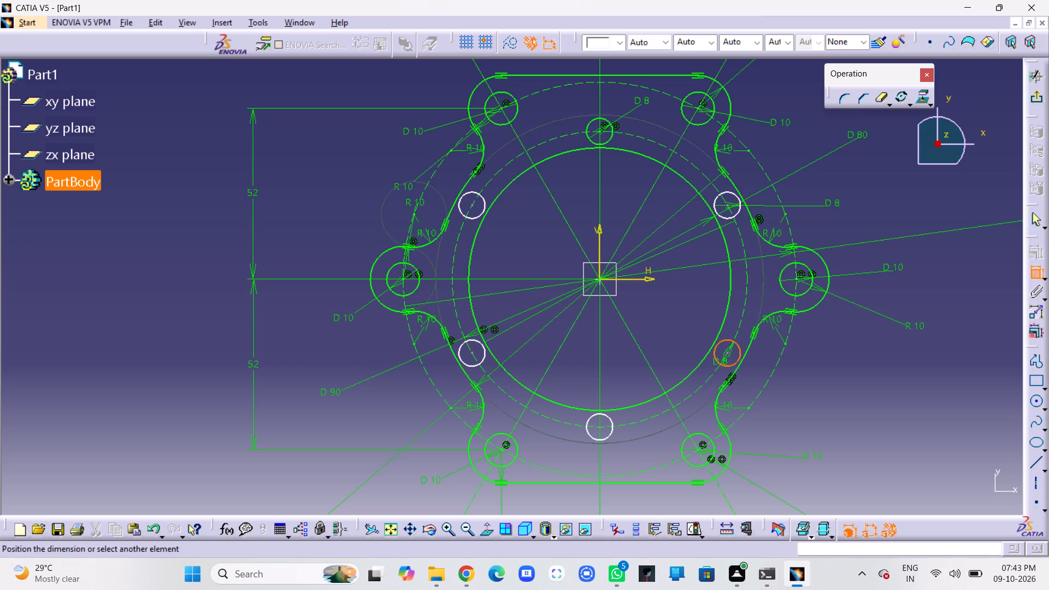
left_click(812, 385)
left_click(1032, 270)
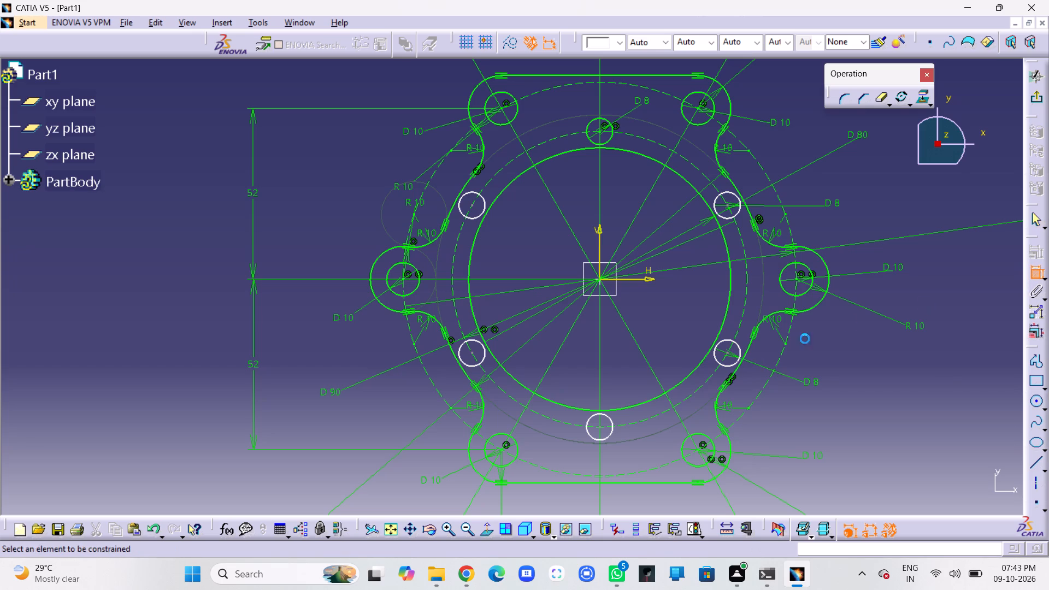
left_click(609, 435)
left_click(633, 460)
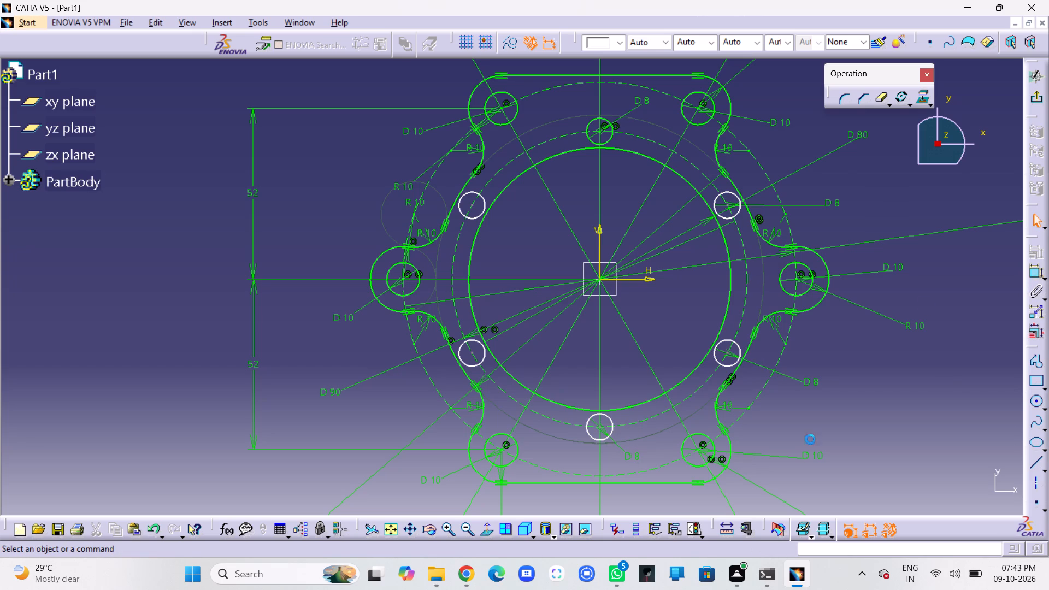
left_click(1039, 274)
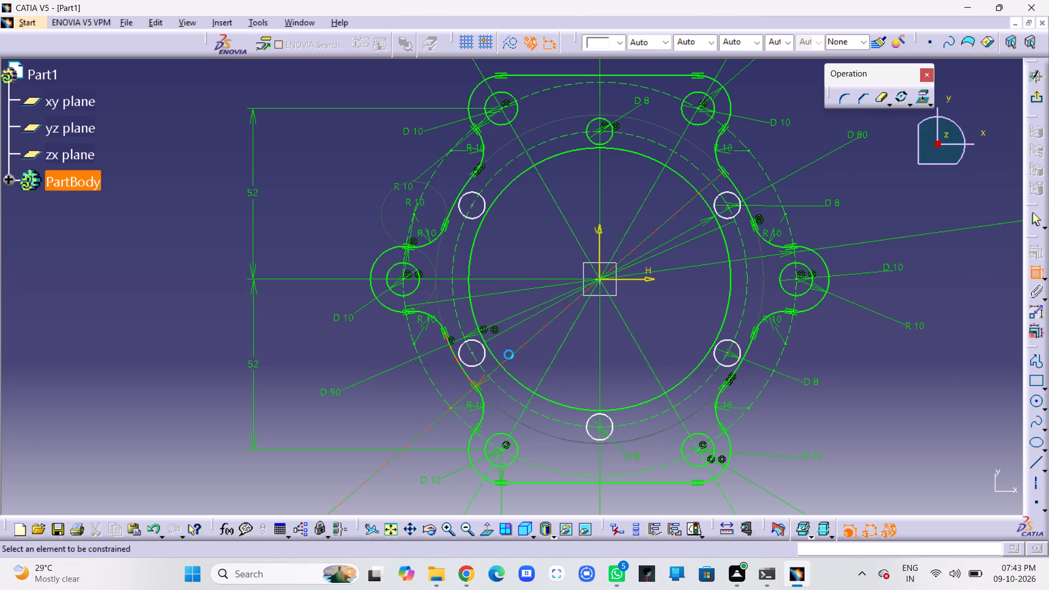
left_click(472, 363)
left_click(445, 377)
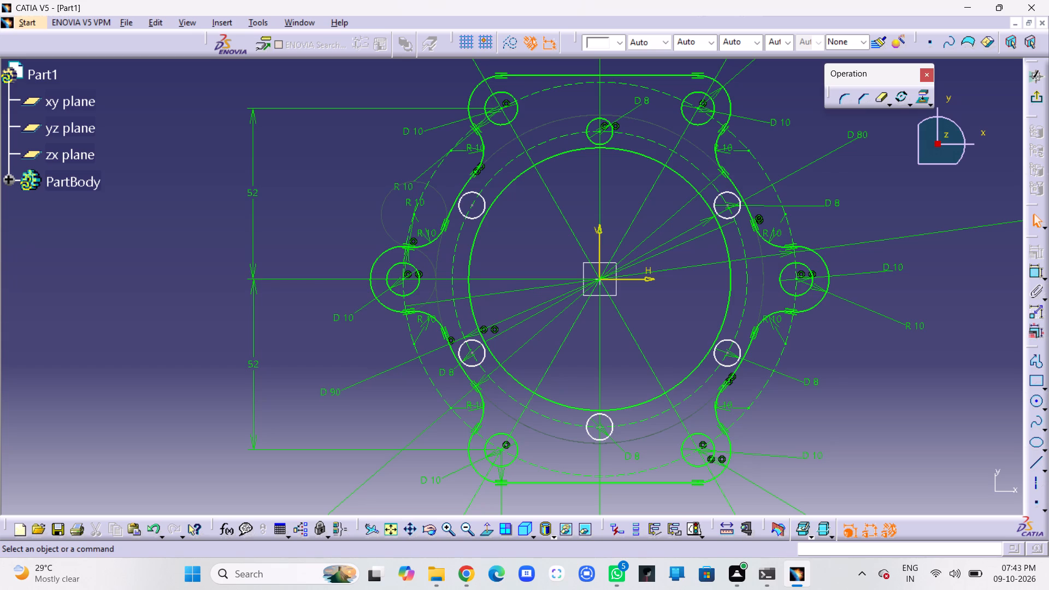
left_click(1032, 273)
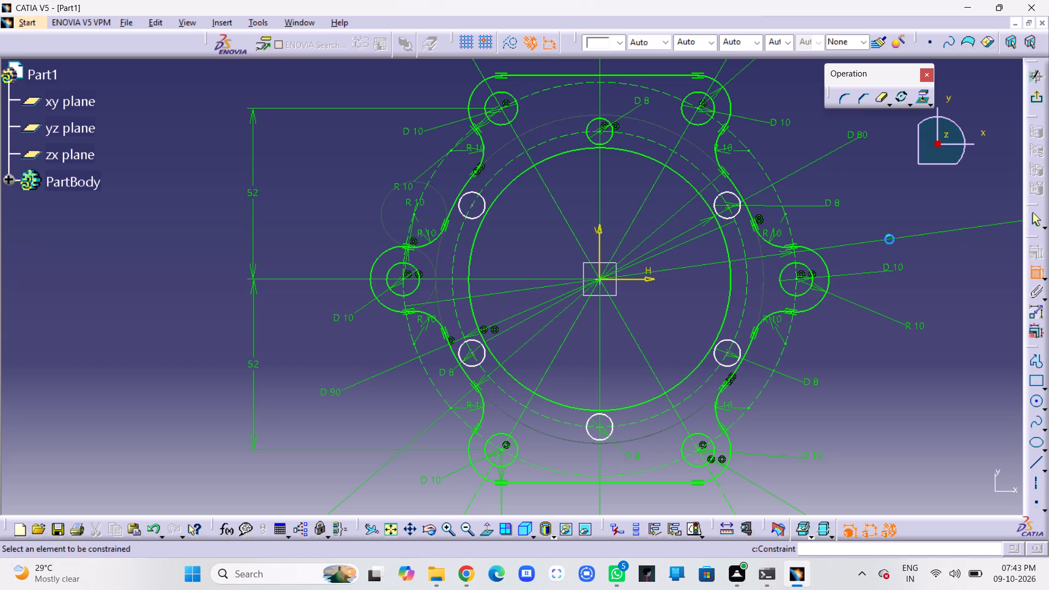
left_click(462, 214)
left_click(451, 175)
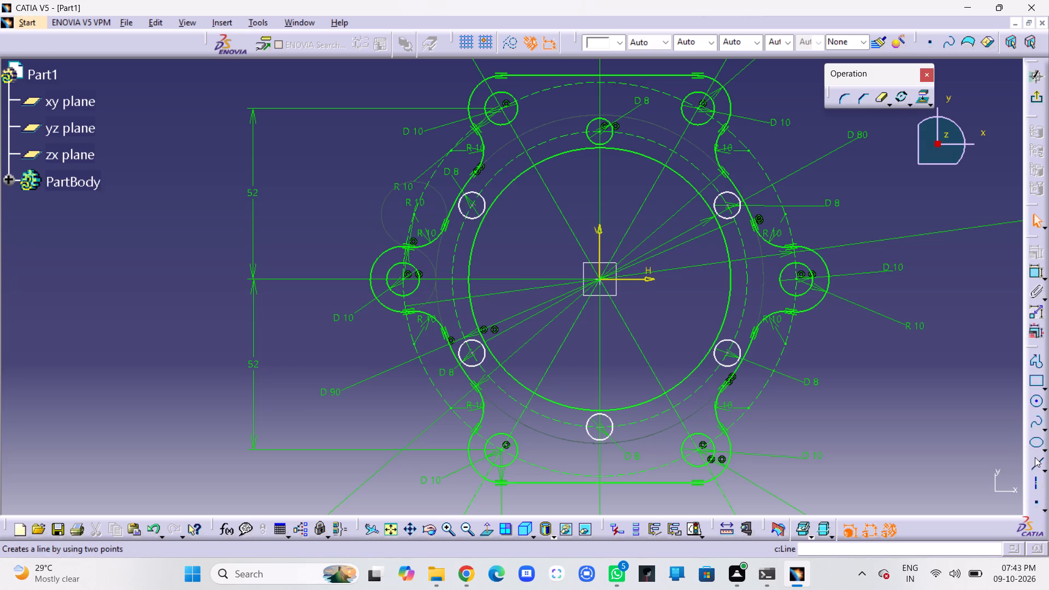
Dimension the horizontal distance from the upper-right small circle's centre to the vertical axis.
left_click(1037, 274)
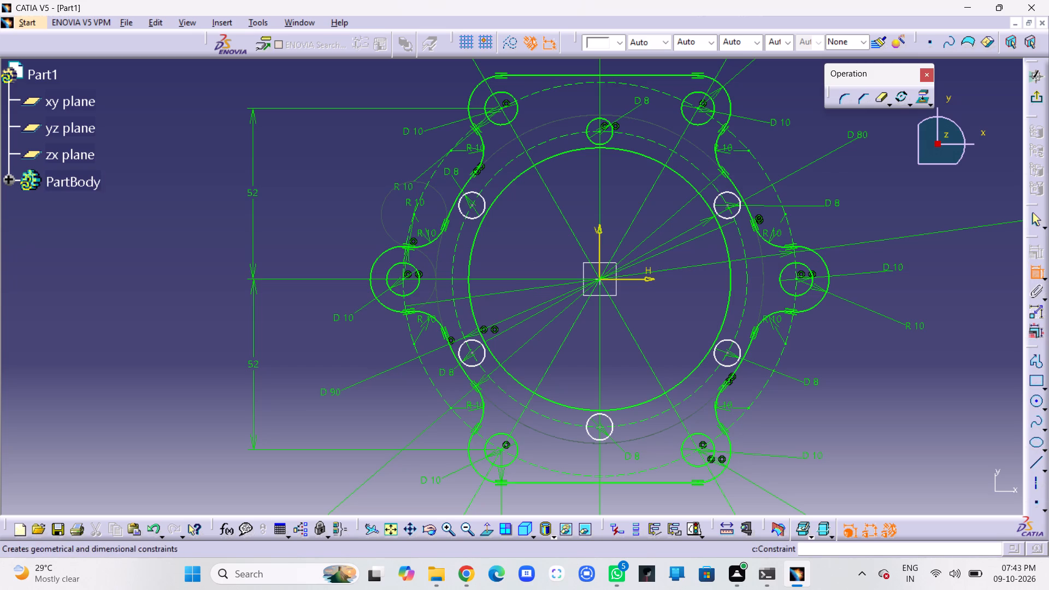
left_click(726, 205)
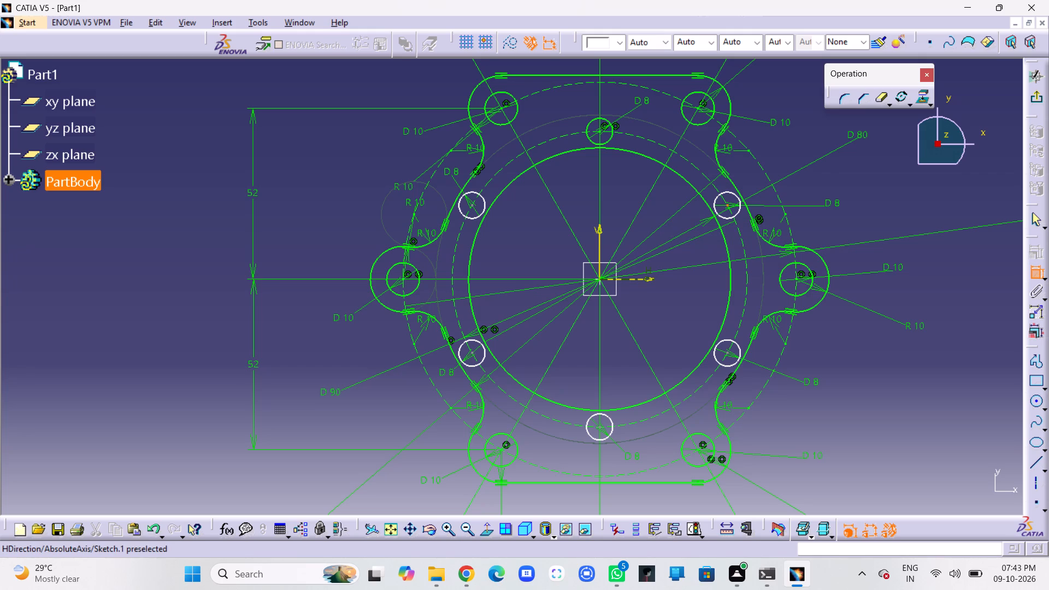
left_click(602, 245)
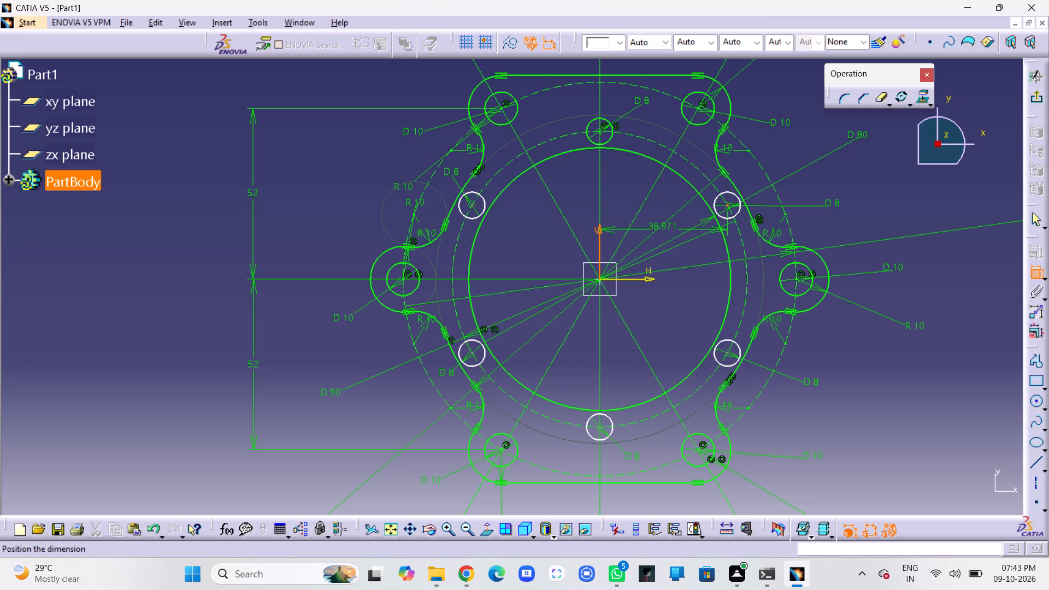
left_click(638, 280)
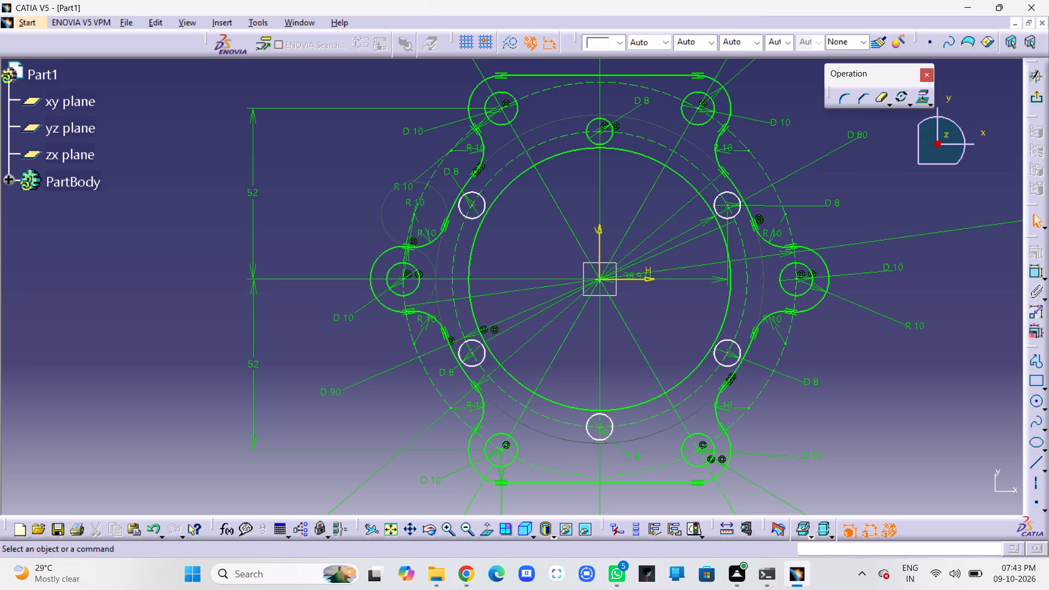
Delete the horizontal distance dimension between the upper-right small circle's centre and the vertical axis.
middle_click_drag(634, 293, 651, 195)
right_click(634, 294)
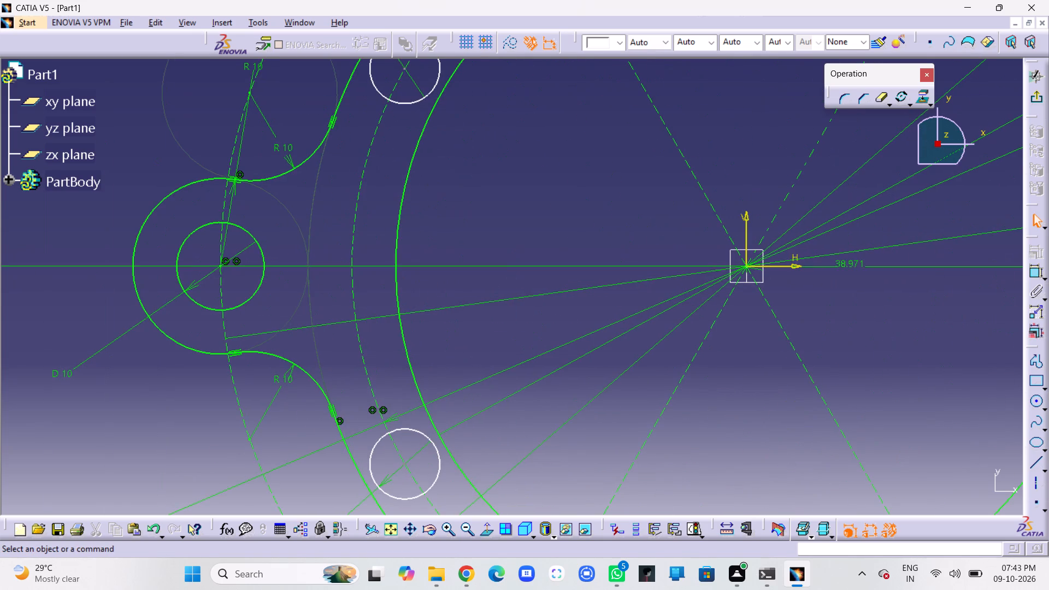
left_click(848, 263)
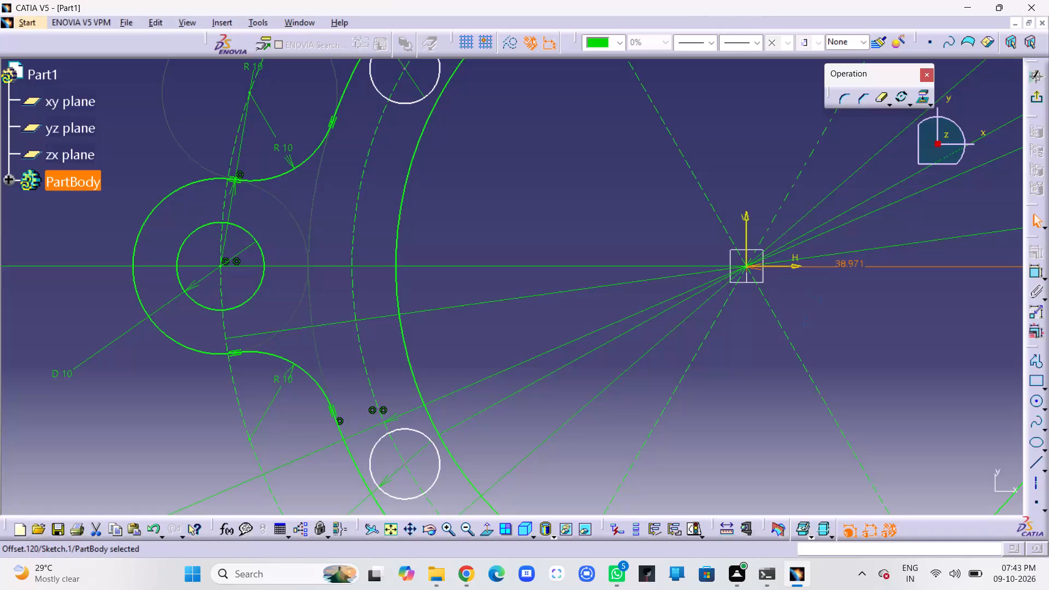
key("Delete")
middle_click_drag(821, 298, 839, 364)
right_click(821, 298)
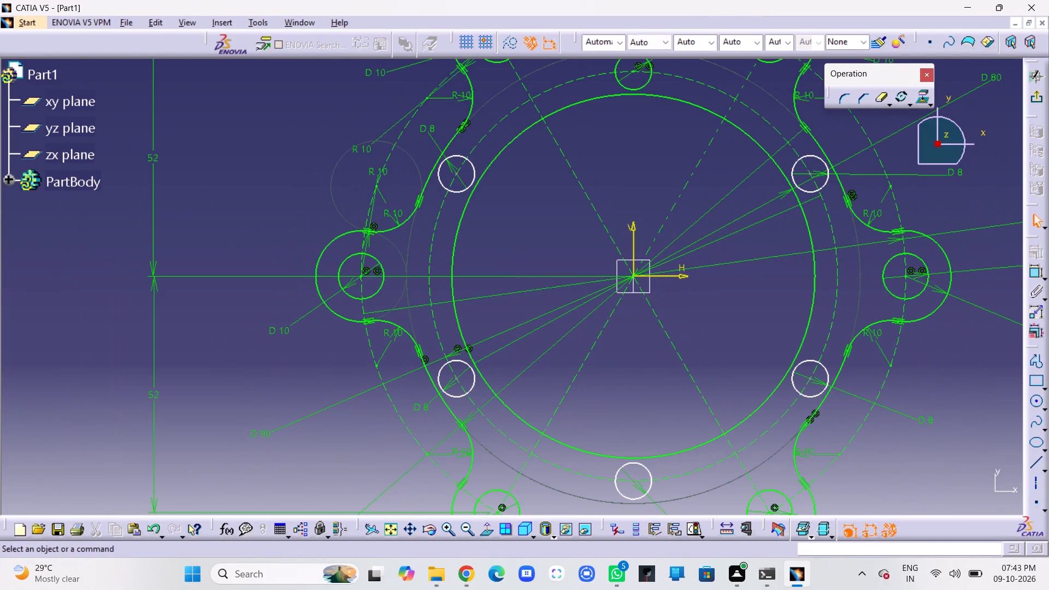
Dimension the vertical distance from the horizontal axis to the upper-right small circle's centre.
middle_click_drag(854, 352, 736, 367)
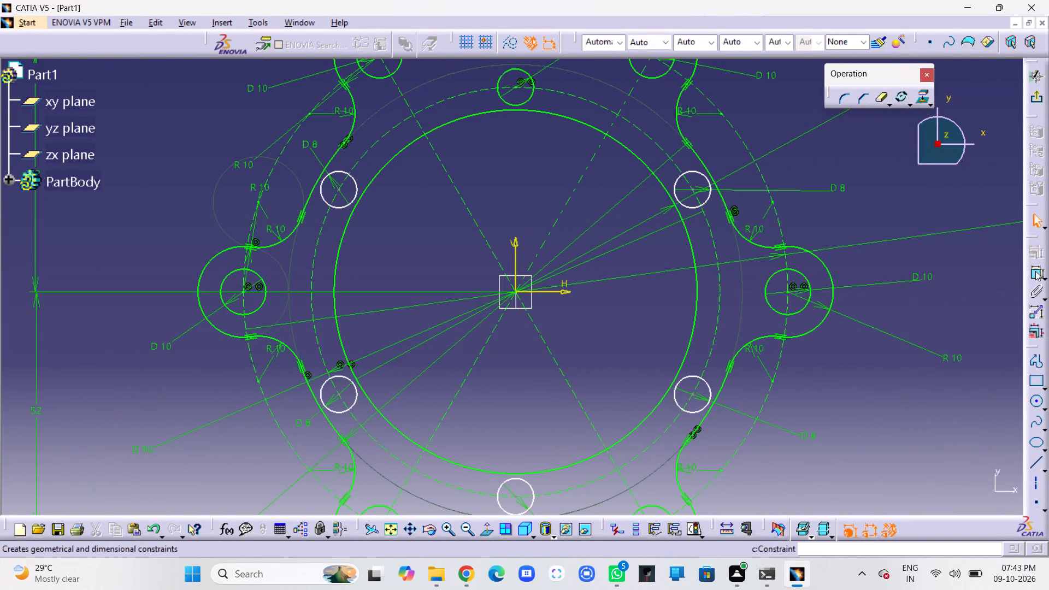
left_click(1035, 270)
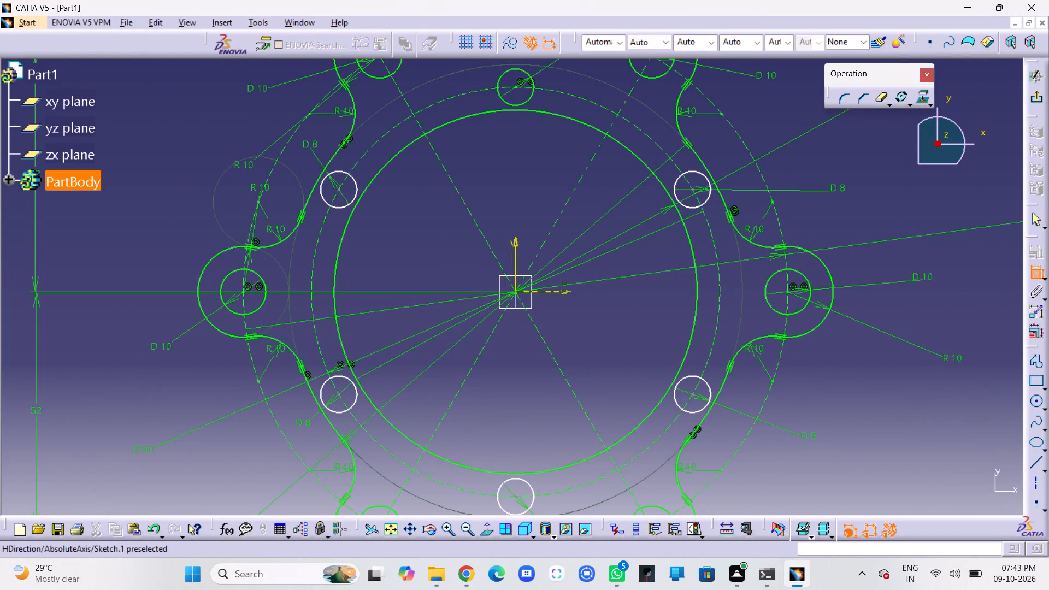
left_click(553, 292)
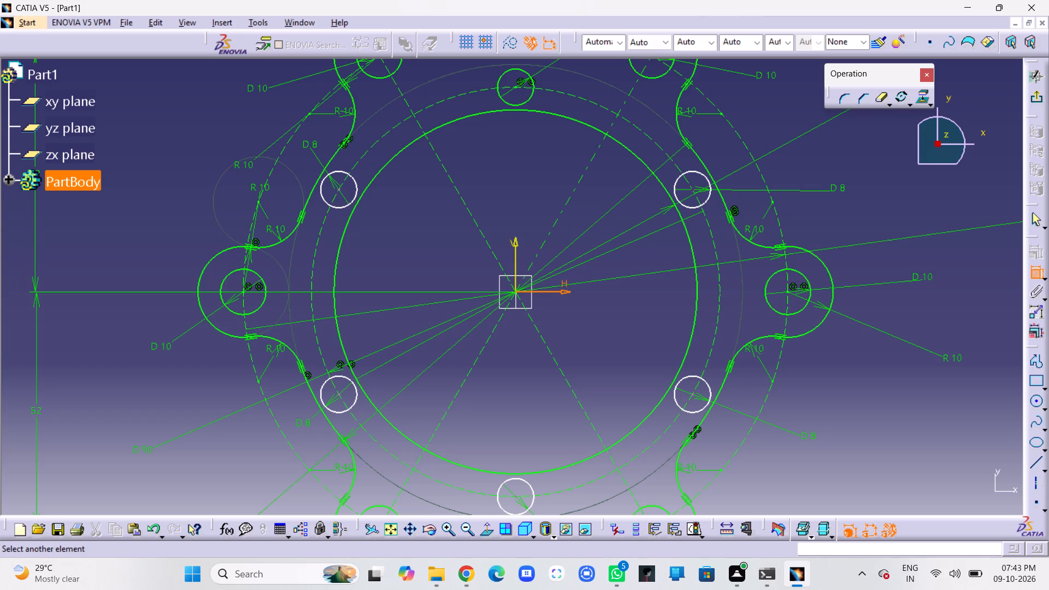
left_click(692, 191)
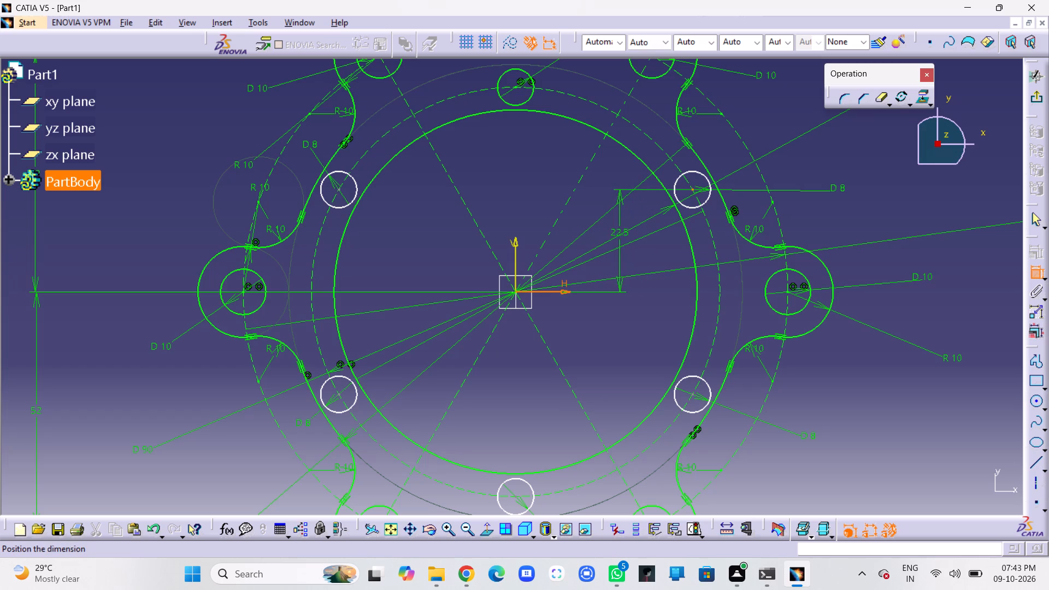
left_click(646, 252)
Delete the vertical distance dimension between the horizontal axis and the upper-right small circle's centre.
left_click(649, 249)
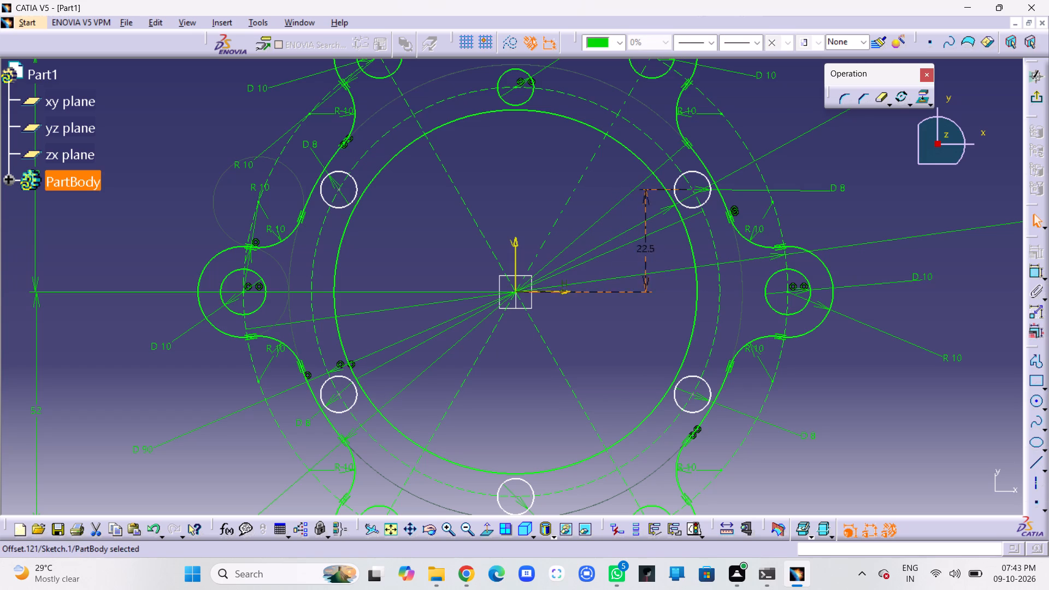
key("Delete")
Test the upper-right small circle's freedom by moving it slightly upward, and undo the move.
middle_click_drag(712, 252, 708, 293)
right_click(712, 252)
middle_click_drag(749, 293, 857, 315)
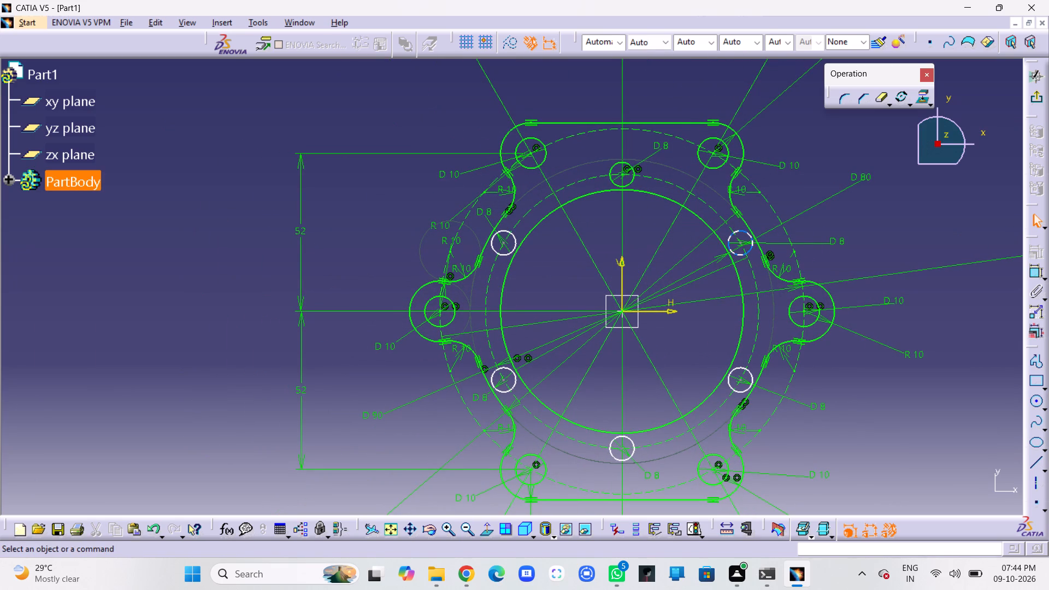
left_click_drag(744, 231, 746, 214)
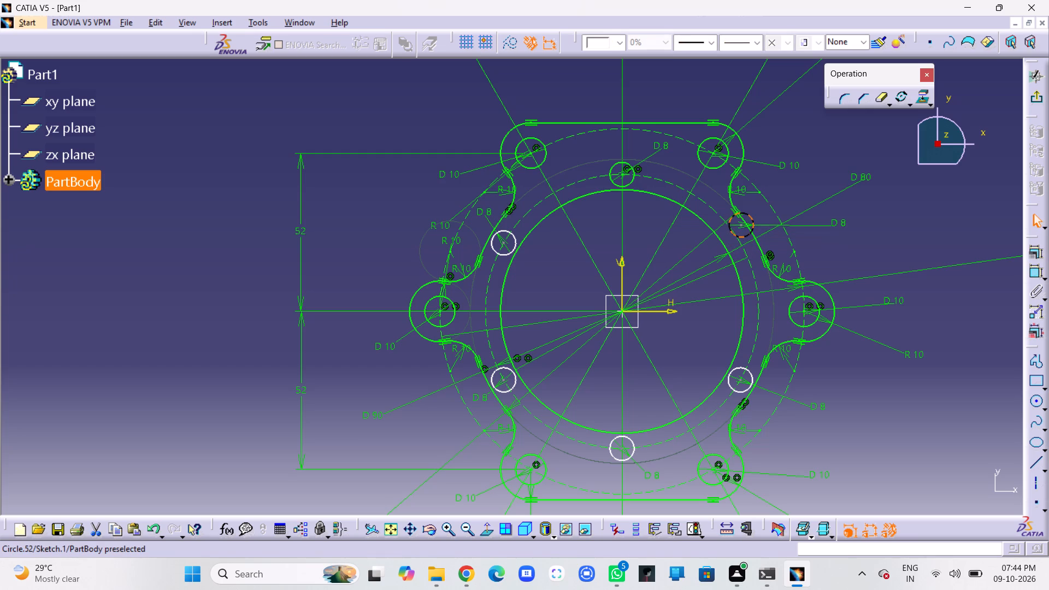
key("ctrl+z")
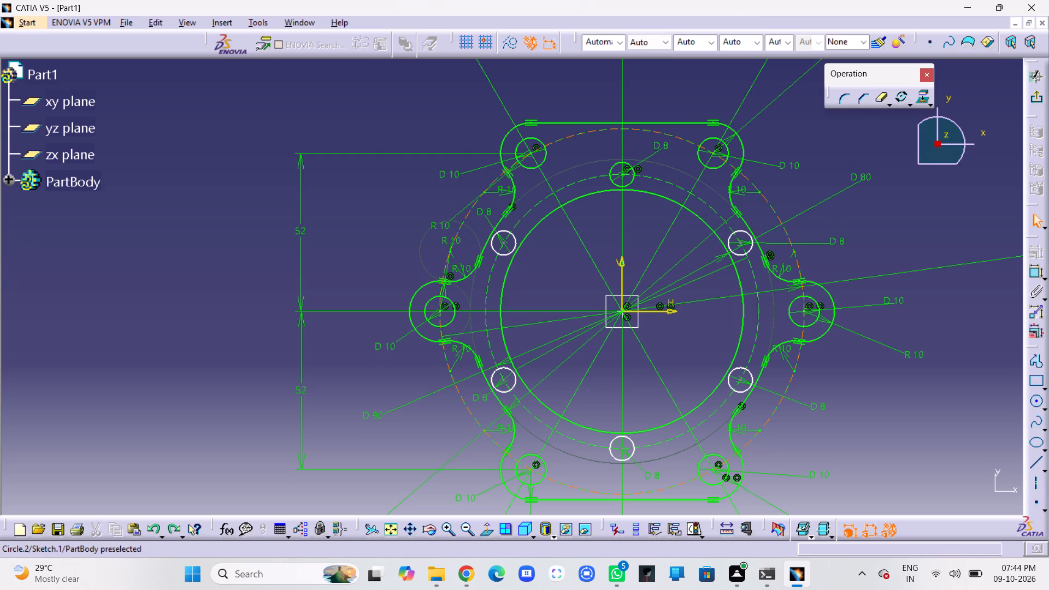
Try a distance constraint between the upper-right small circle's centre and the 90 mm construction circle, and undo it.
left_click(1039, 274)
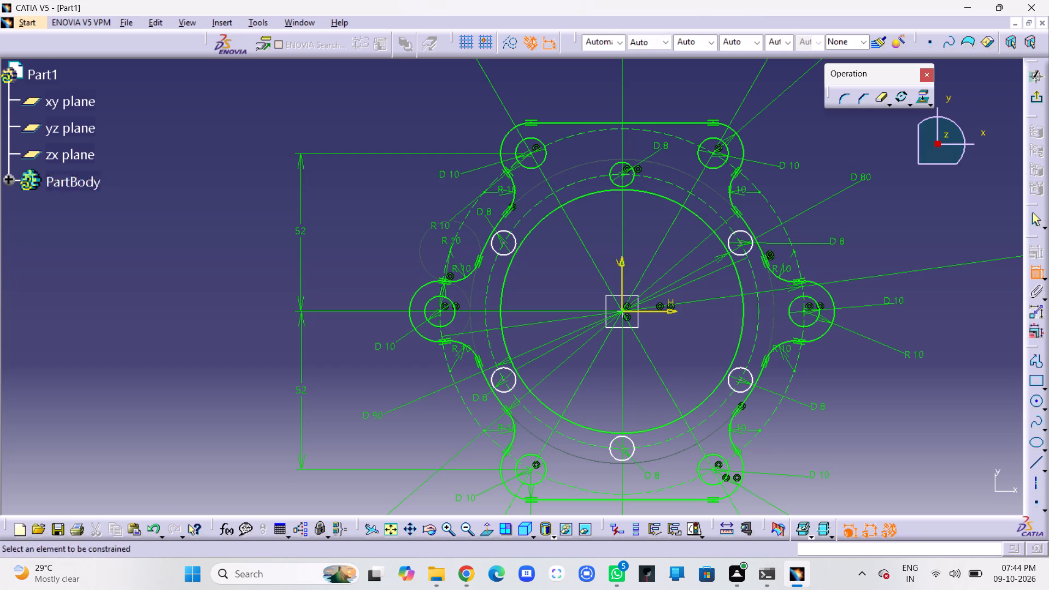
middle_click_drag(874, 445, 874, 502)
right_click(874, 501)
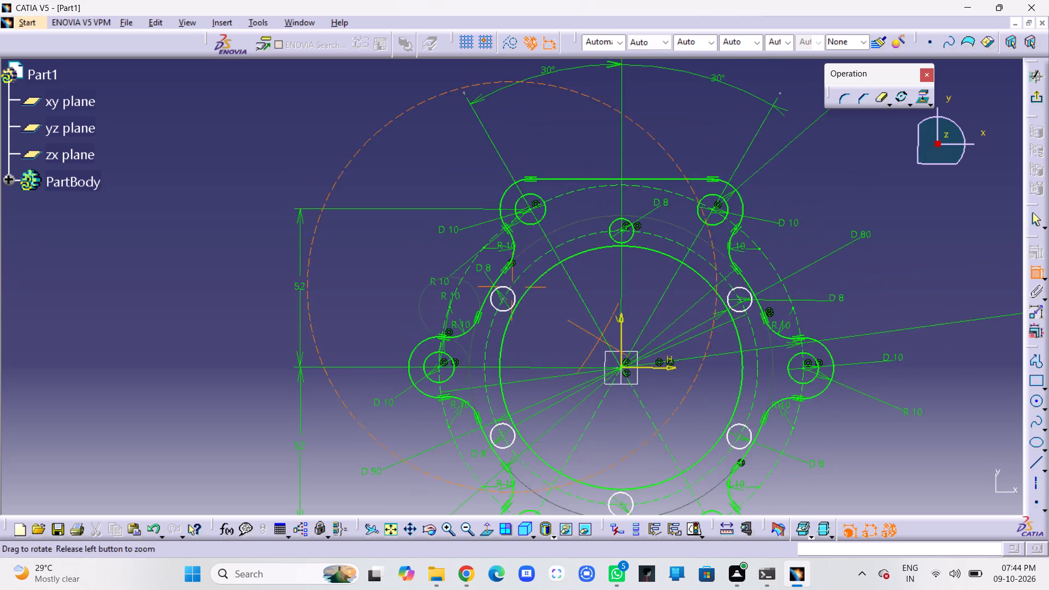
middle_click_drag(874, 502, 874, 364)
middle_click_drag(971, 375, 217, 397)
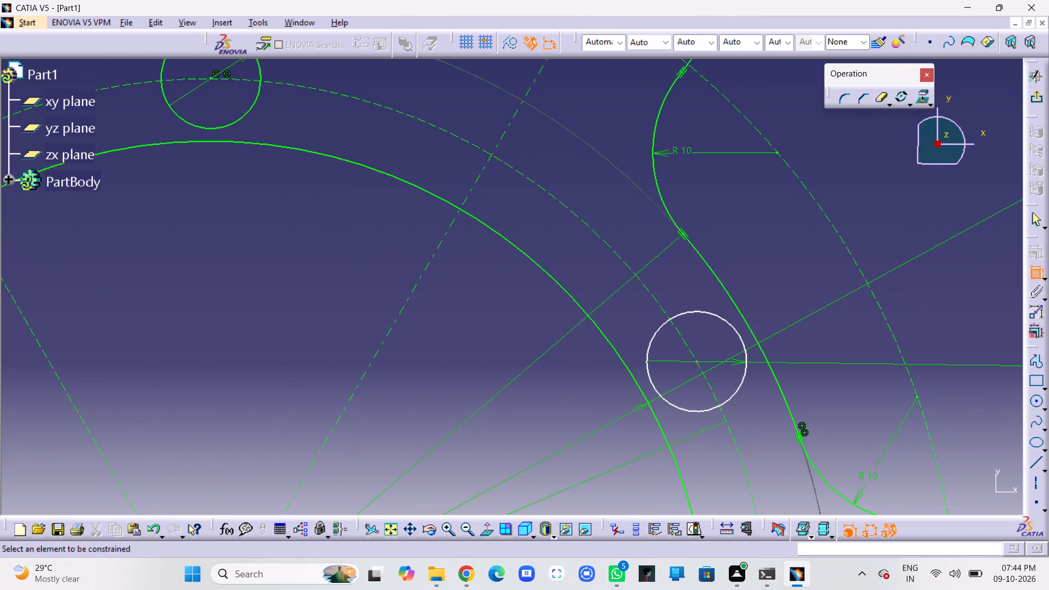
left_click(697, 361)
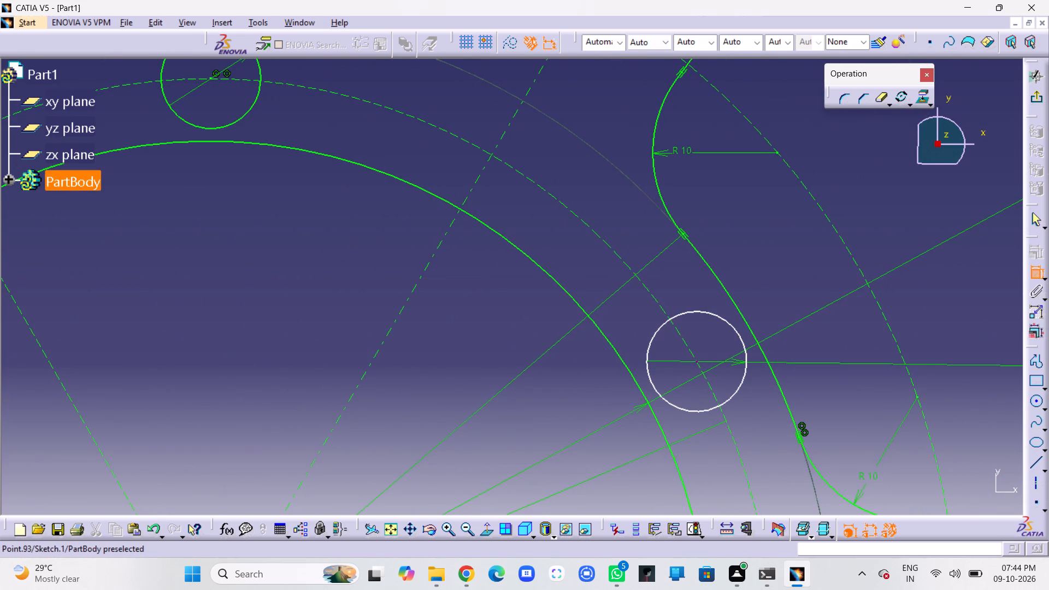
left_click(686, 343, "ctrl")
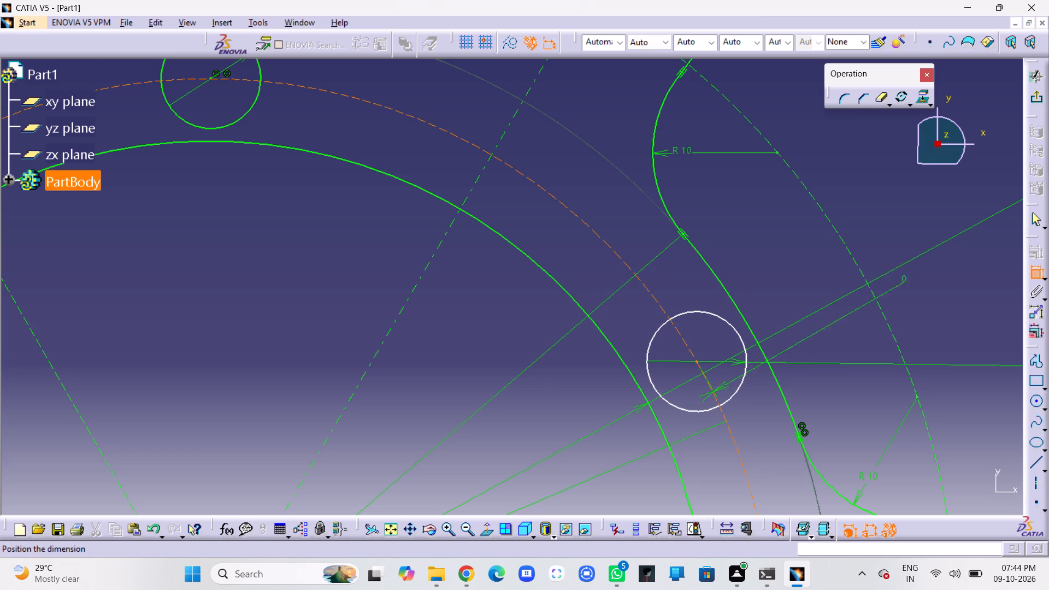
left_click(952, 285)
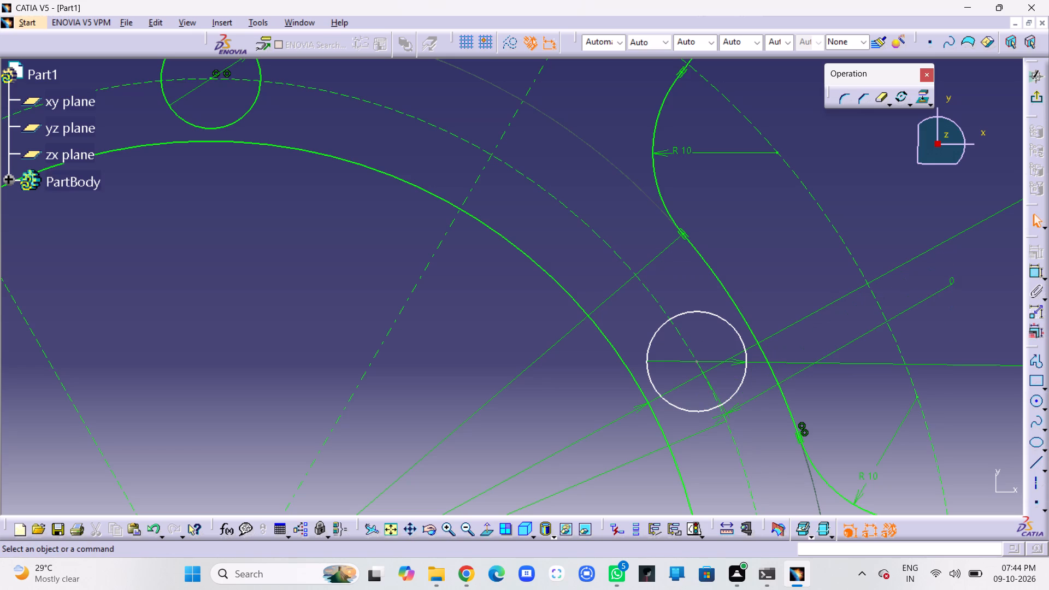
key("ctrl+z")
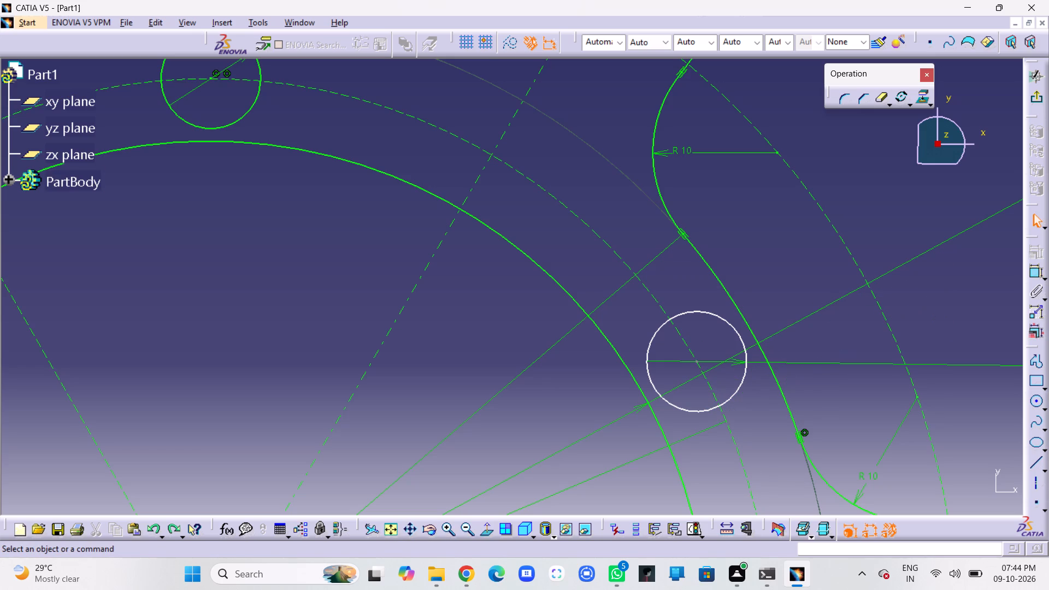
Add a Coincidence constraint between the upper-right small circle's centre point and the 90 mm construction circle.
left_click(697, 361)
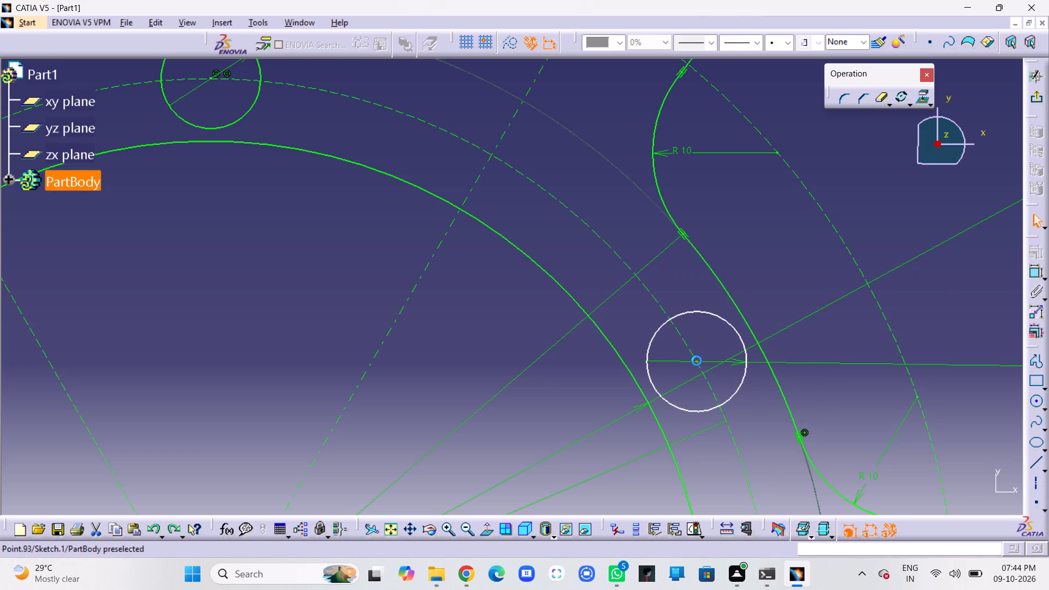
left_click(687, 344, "ctrl")
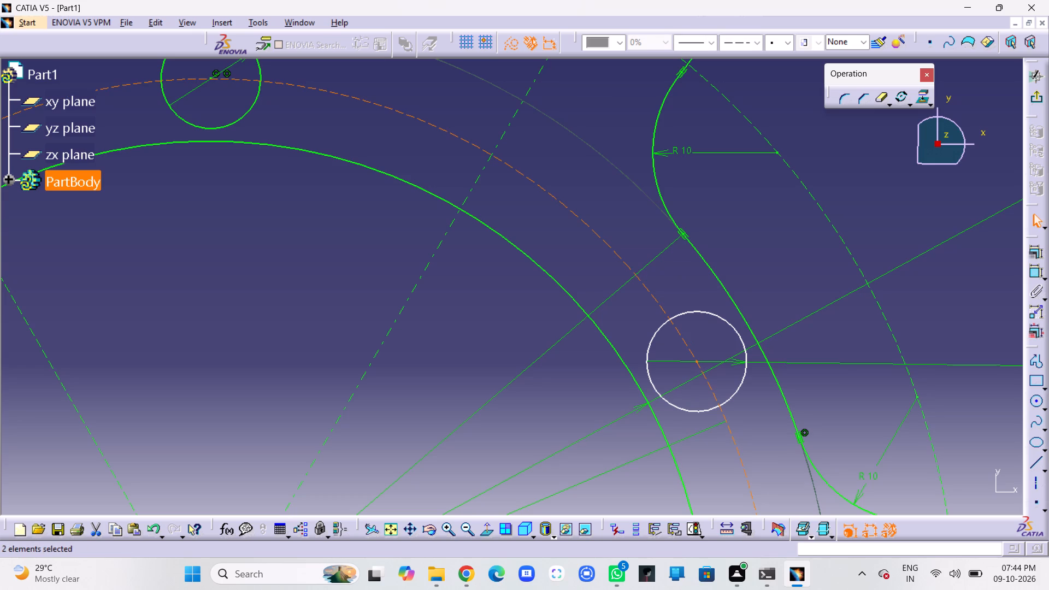
left_click(1033, 253)
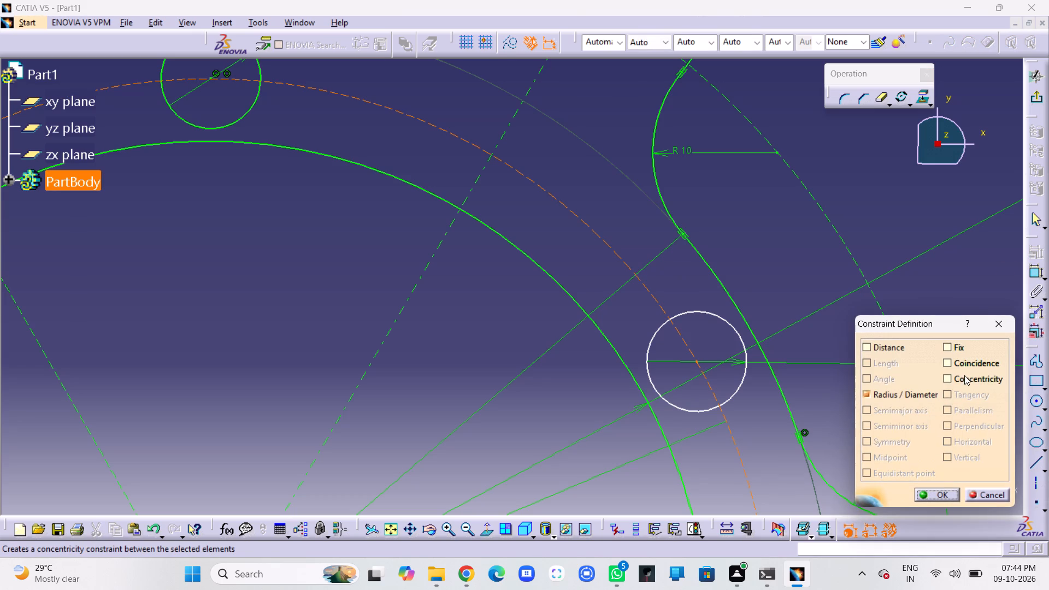
left_click(967, 361)
left_click(948, 492)
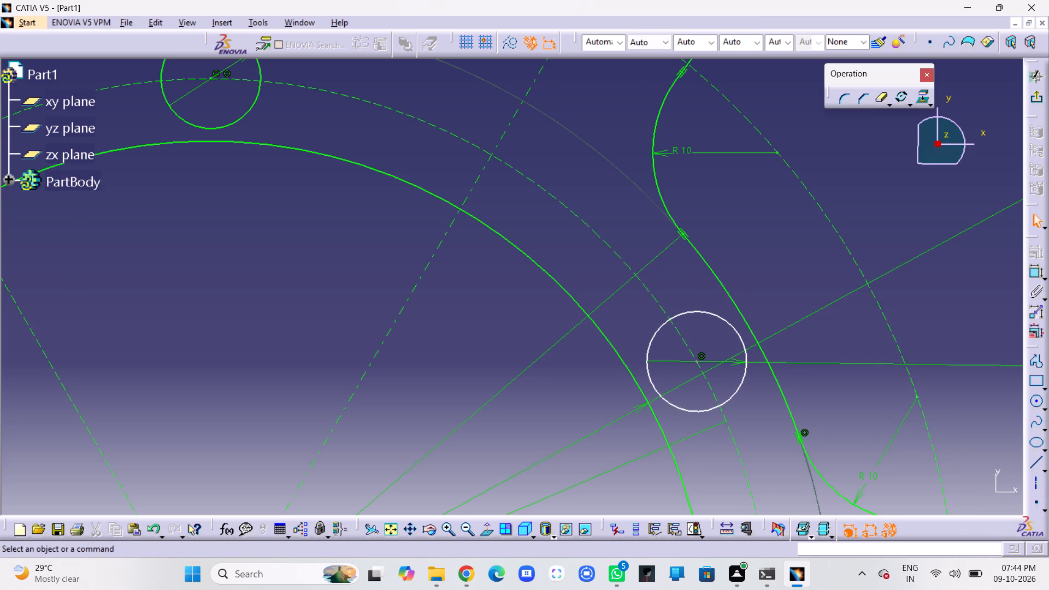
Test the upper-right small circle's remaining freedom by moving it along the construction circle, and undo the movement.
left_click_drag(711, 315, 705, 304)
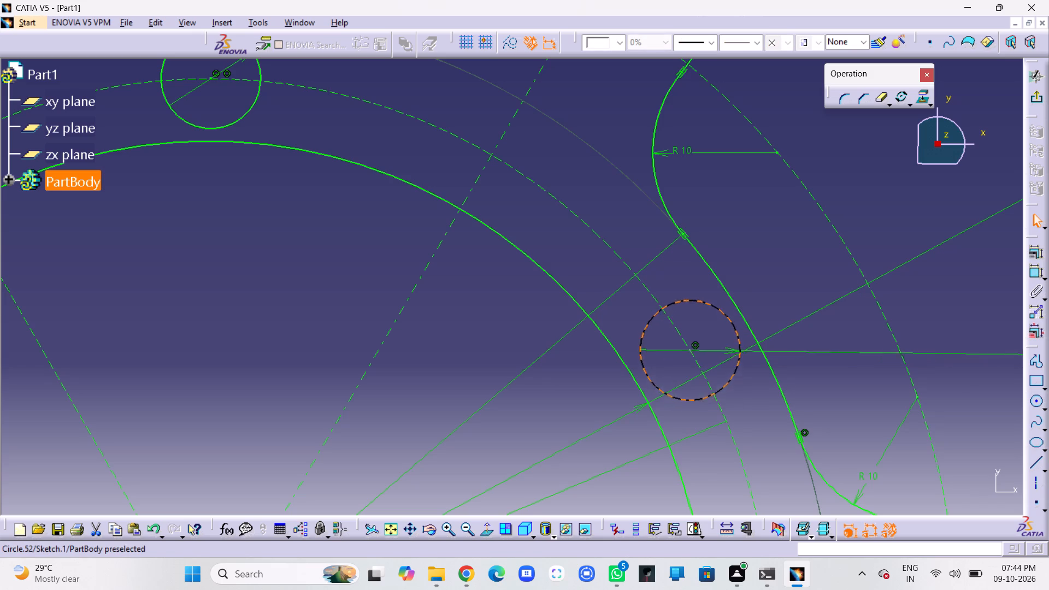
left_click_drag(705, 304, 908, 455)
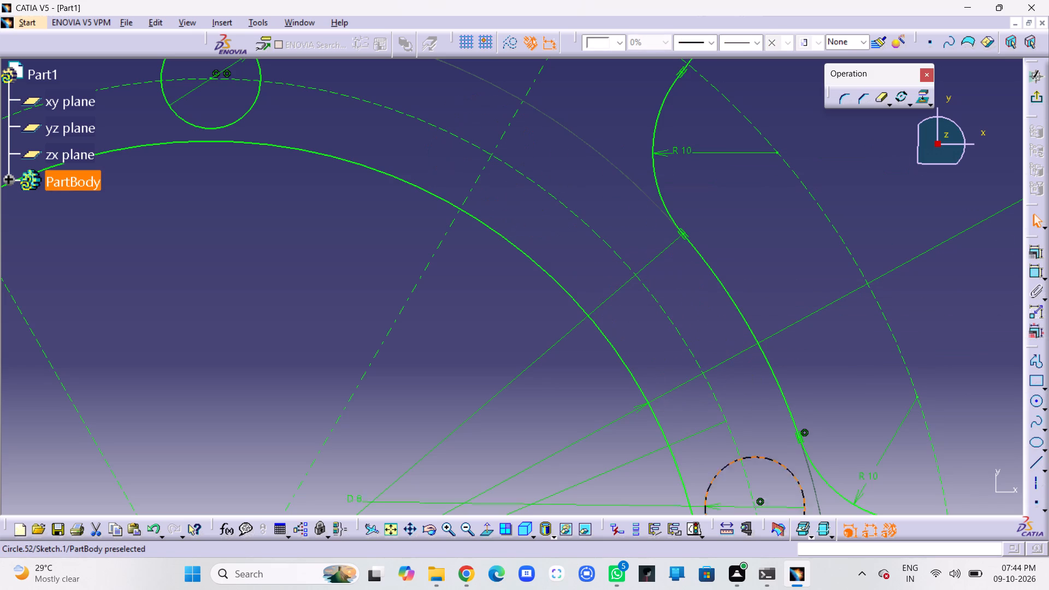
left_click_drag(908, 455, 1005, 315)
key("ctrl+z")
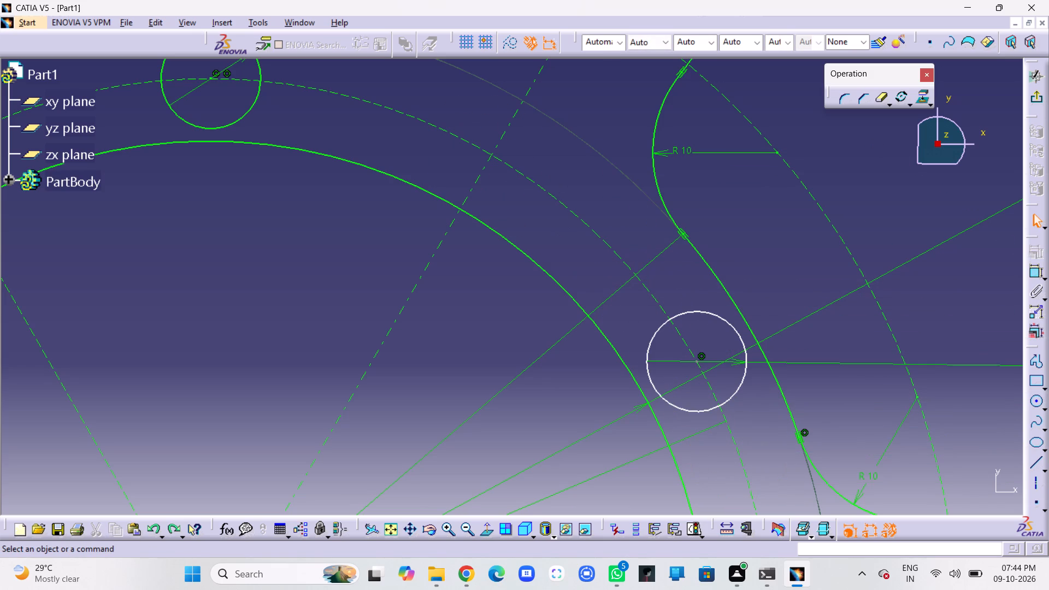
Draw an axis line from the upper-right small circle's centre to the sketch origin.
middle_click_drag(952, 306, 955, 377)
right_click(952, 306)
middle_click_drag(865, 344, 946, 264)
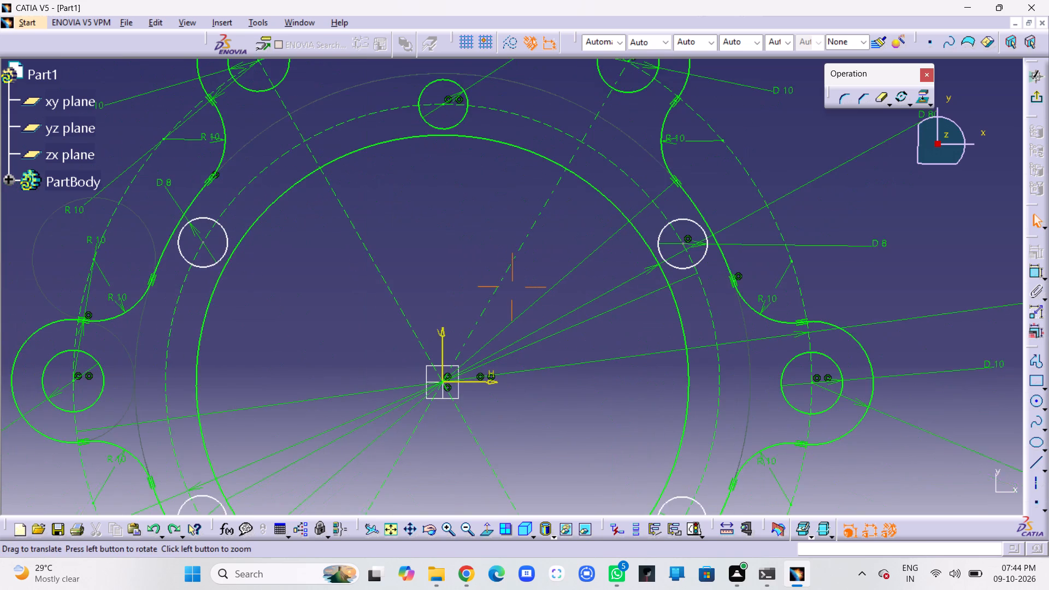
middle_click_drag(946, 264, 962, 260)
middle_click(962, 260)
middle_click_drag(671, 303, 960, 294)
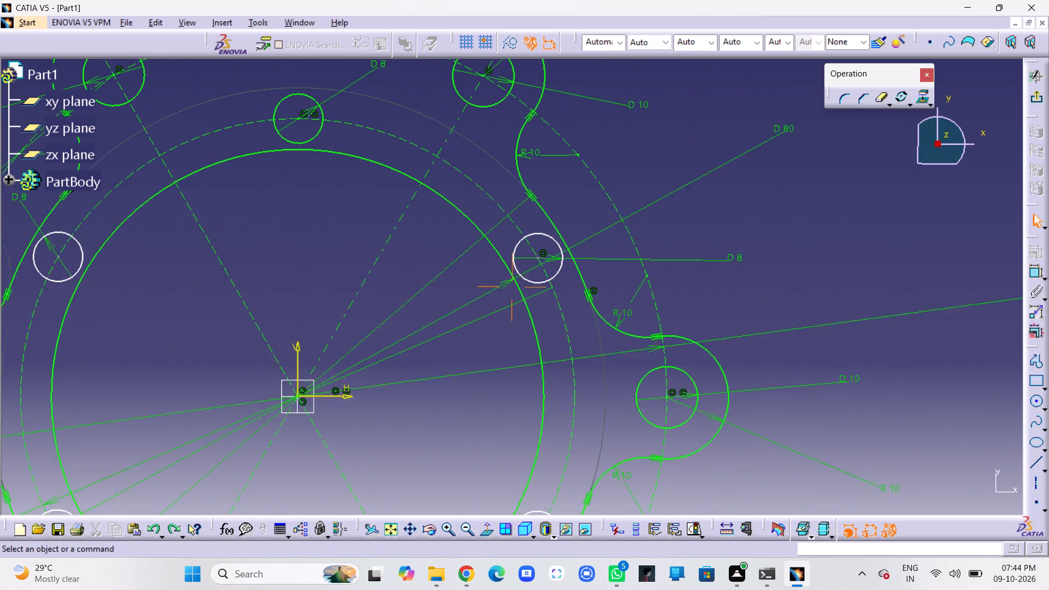
middle_click_drag(960, 294, 1015, 296)
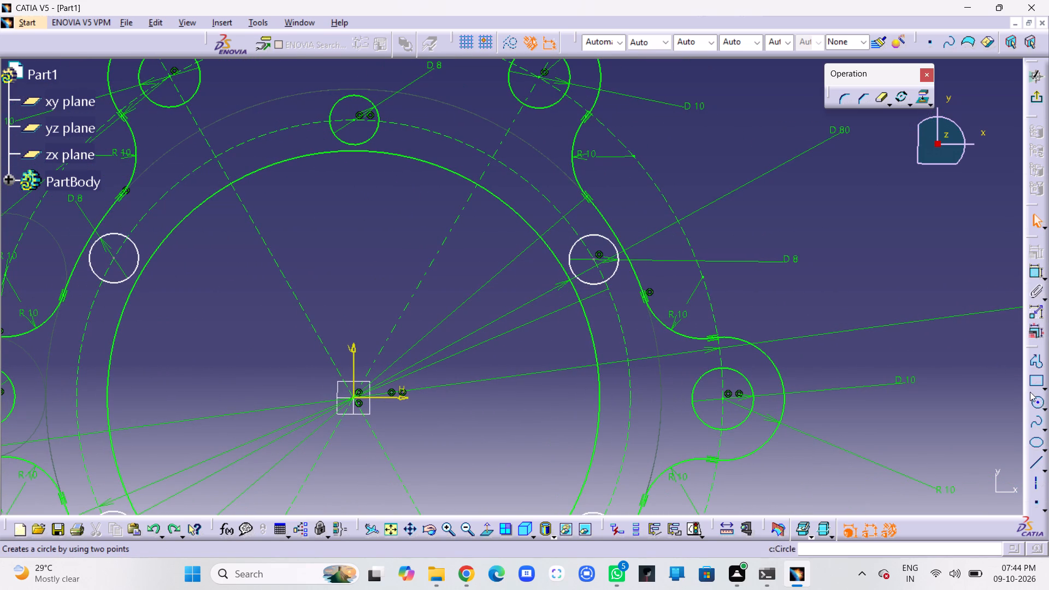
left_click(1036, 477)
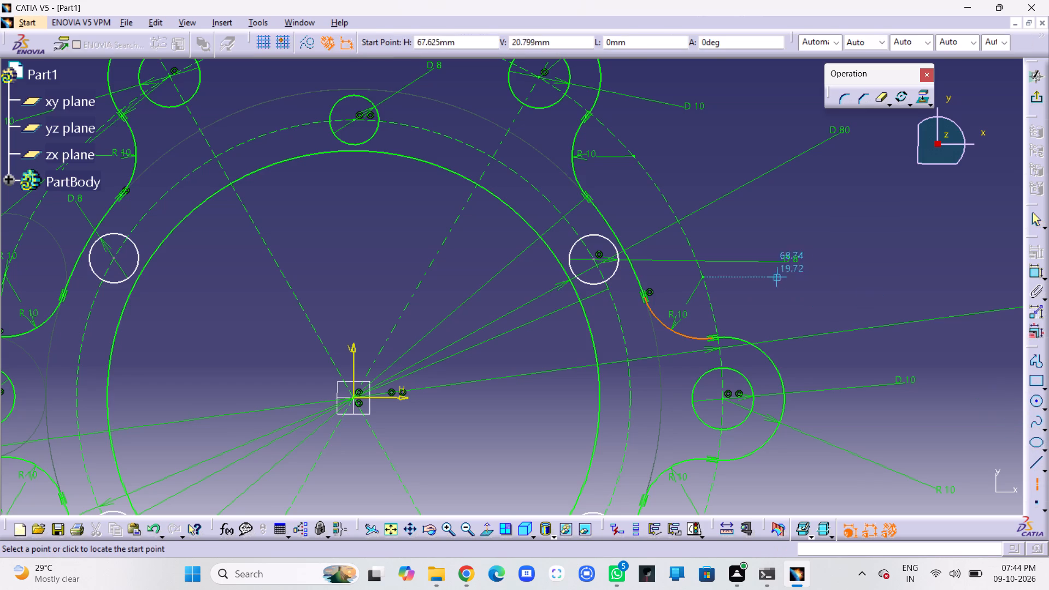
left_click(592, 259)
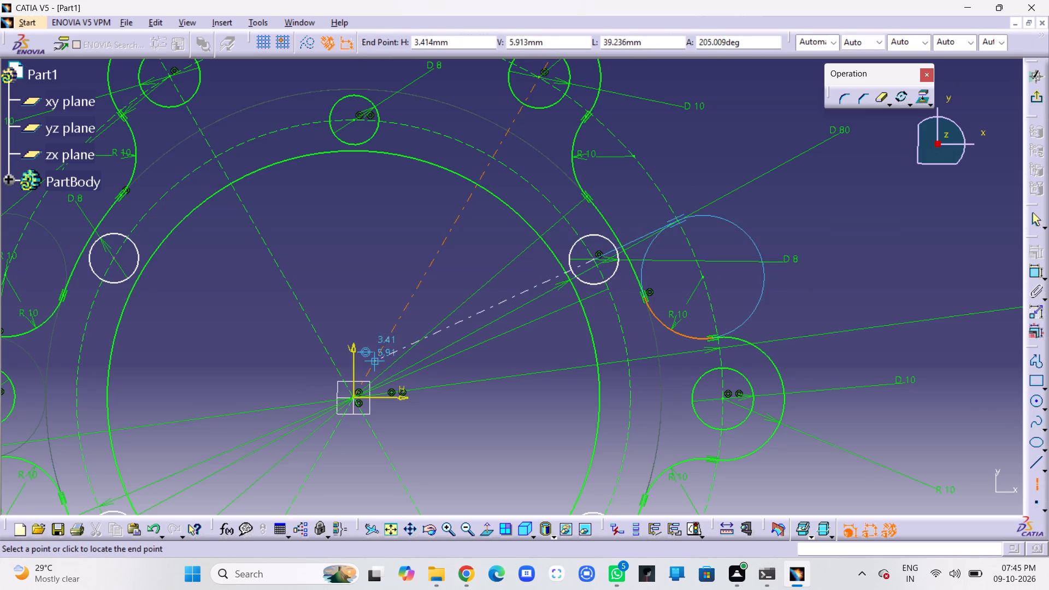
left_click(352, 398)
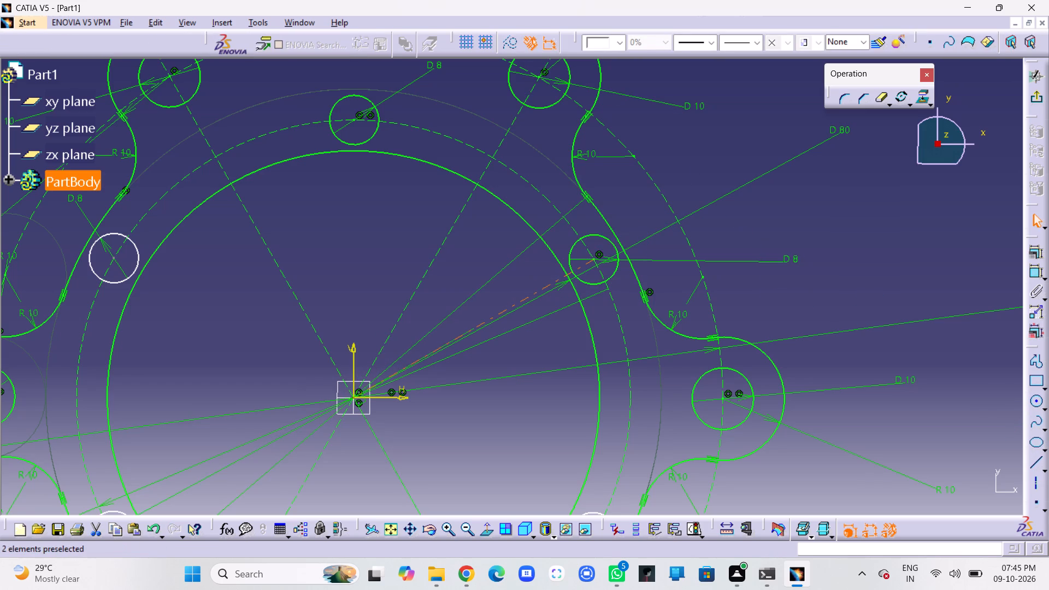
left_click(490, 245)
Draw a 45 mm axis line at 150deg from the lower-right small circle's centre to the sketch origin.
middle_click_drag(710, 433, 883, 273)
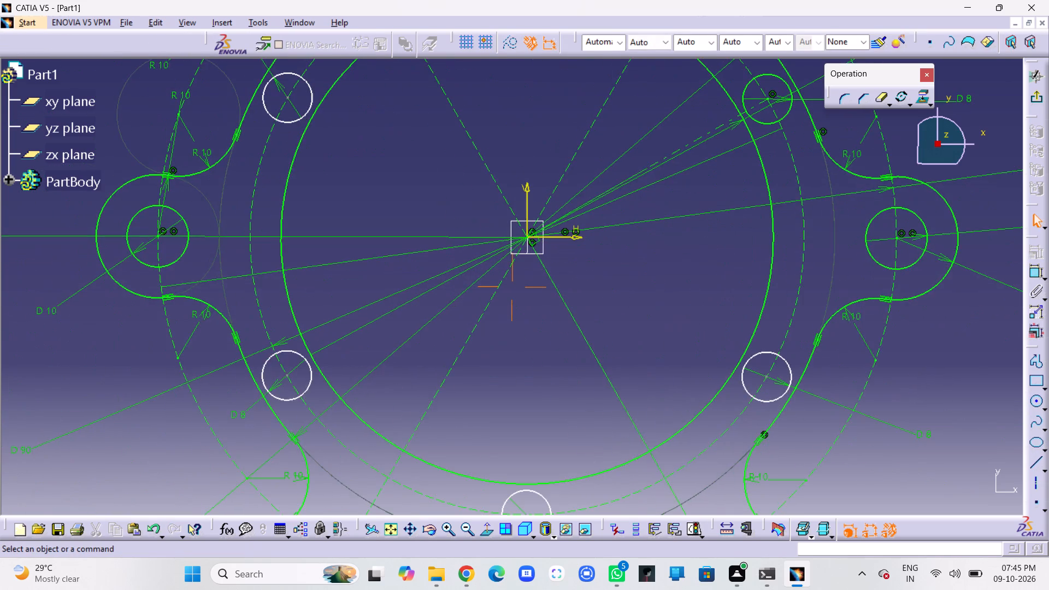
middle_click_drag(883, 273, 872, 322)
right_click(859, 266)
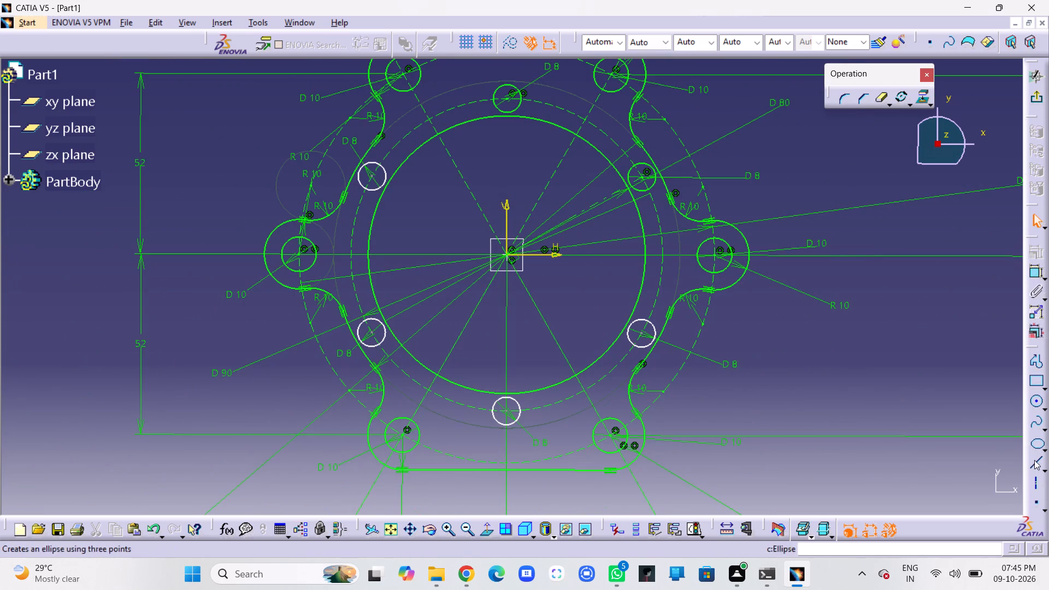
left_click(1037, 481)
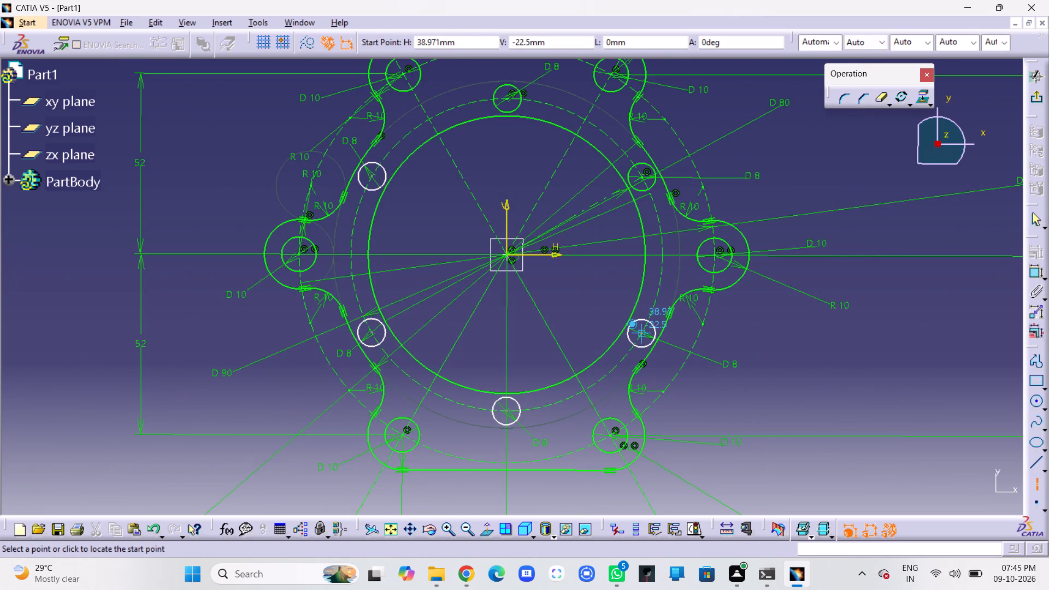
left_click(640, 334)
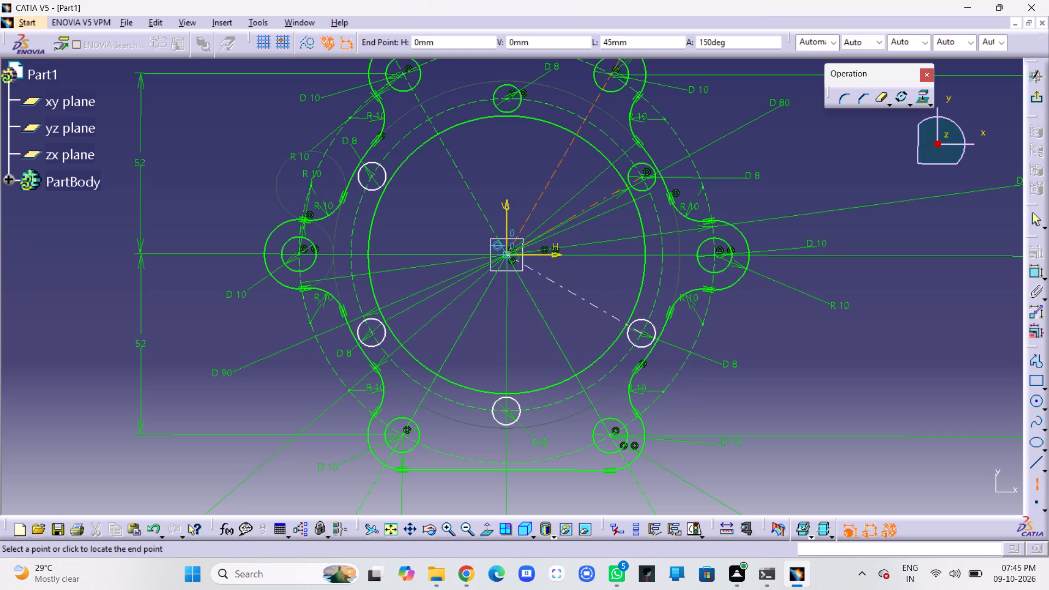
left_click(506, 252)
left_click(597, 282)
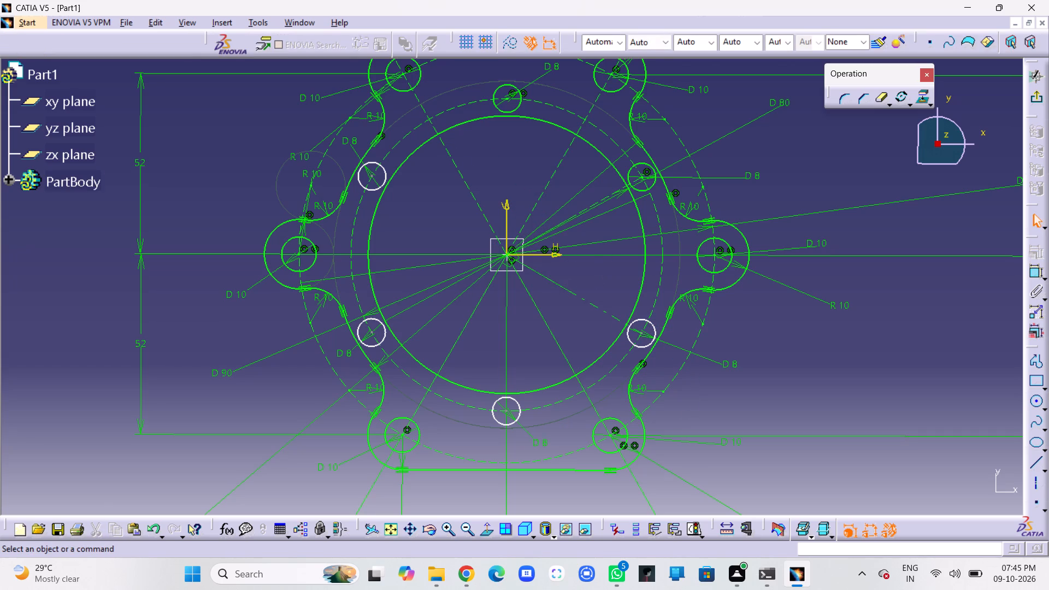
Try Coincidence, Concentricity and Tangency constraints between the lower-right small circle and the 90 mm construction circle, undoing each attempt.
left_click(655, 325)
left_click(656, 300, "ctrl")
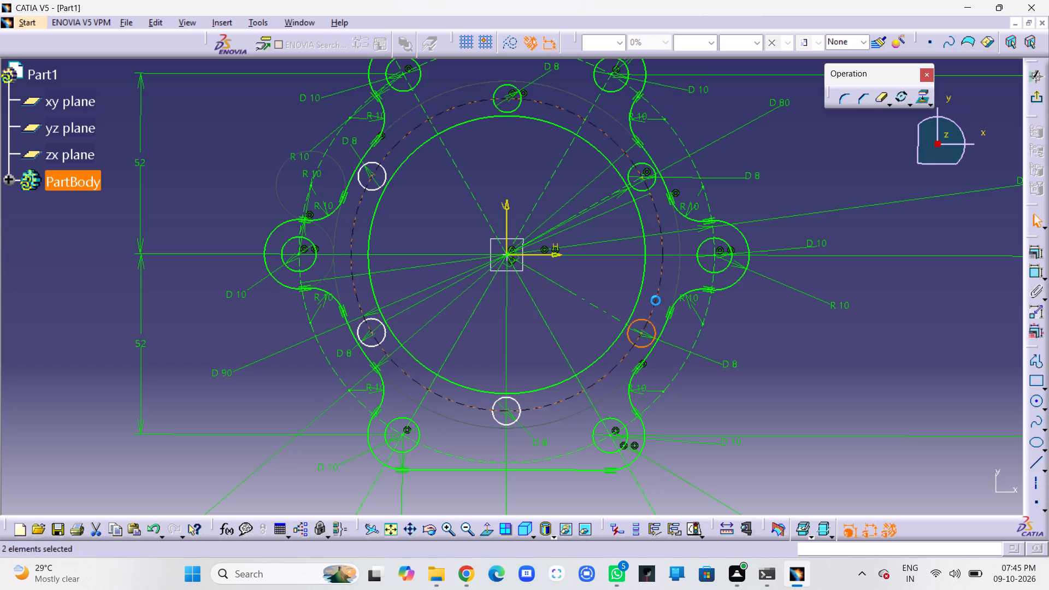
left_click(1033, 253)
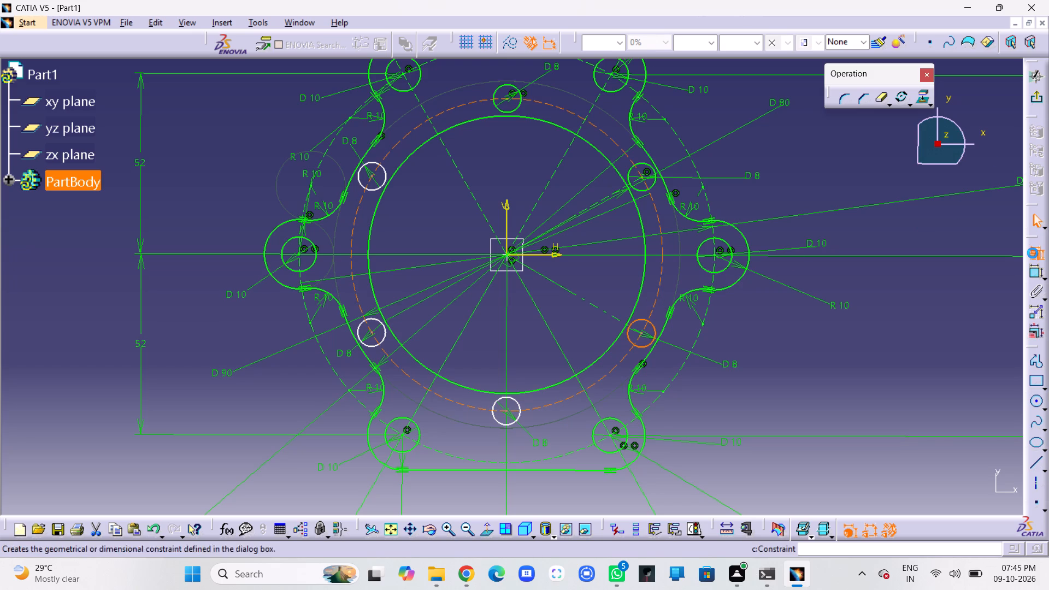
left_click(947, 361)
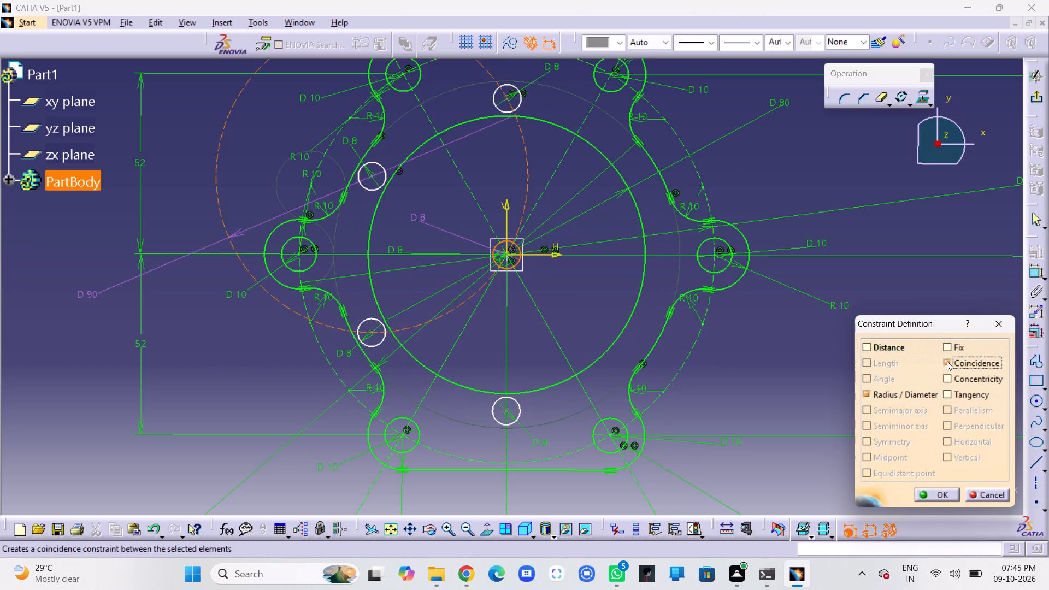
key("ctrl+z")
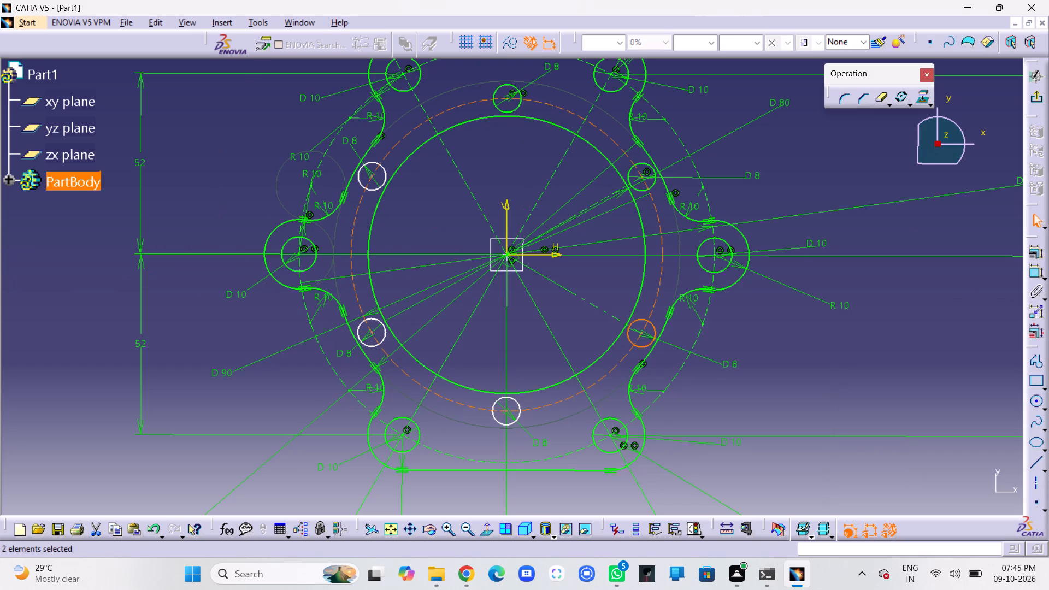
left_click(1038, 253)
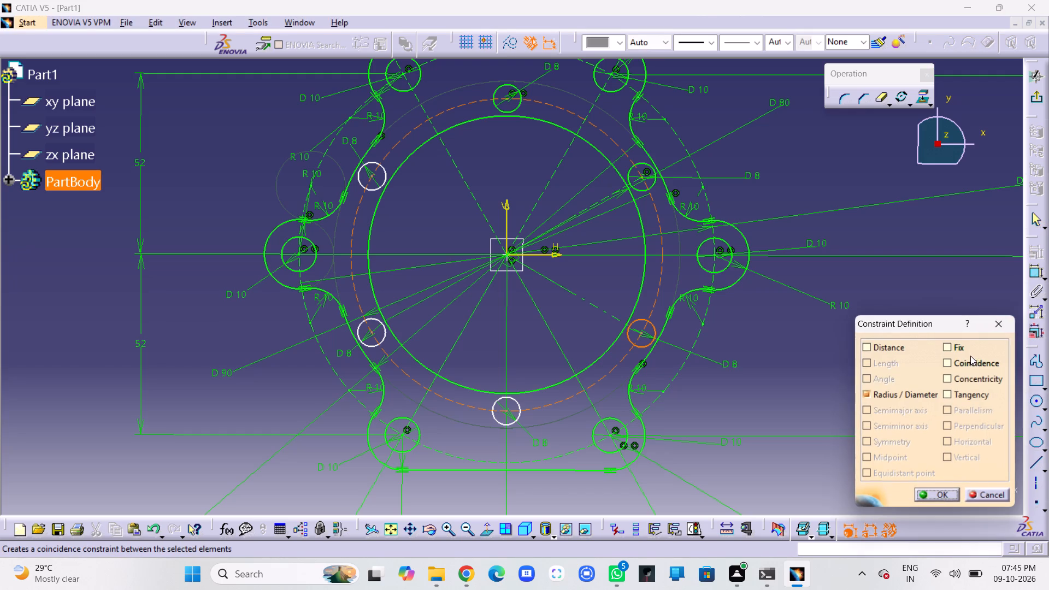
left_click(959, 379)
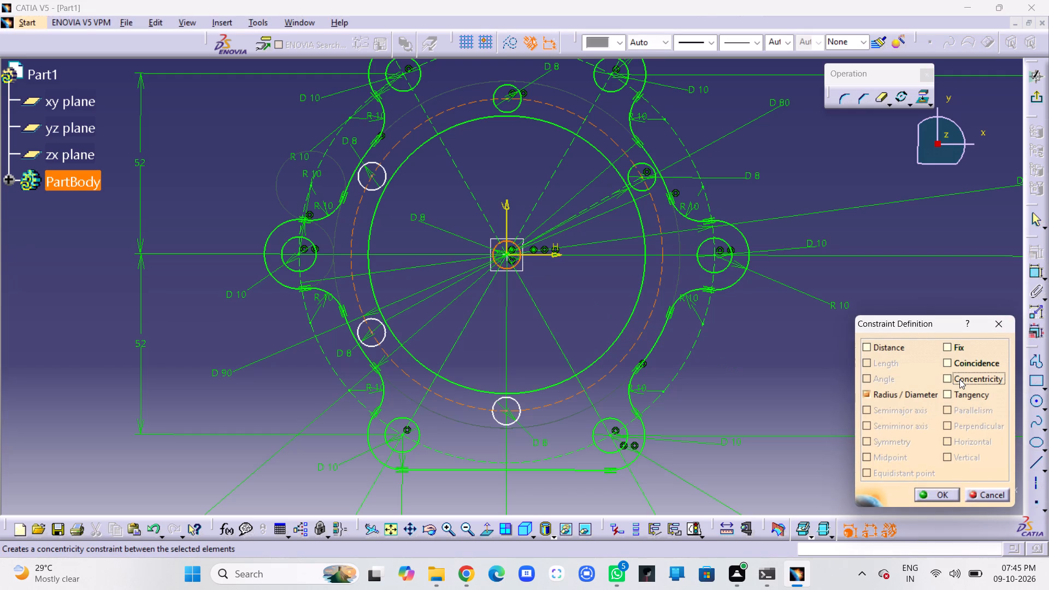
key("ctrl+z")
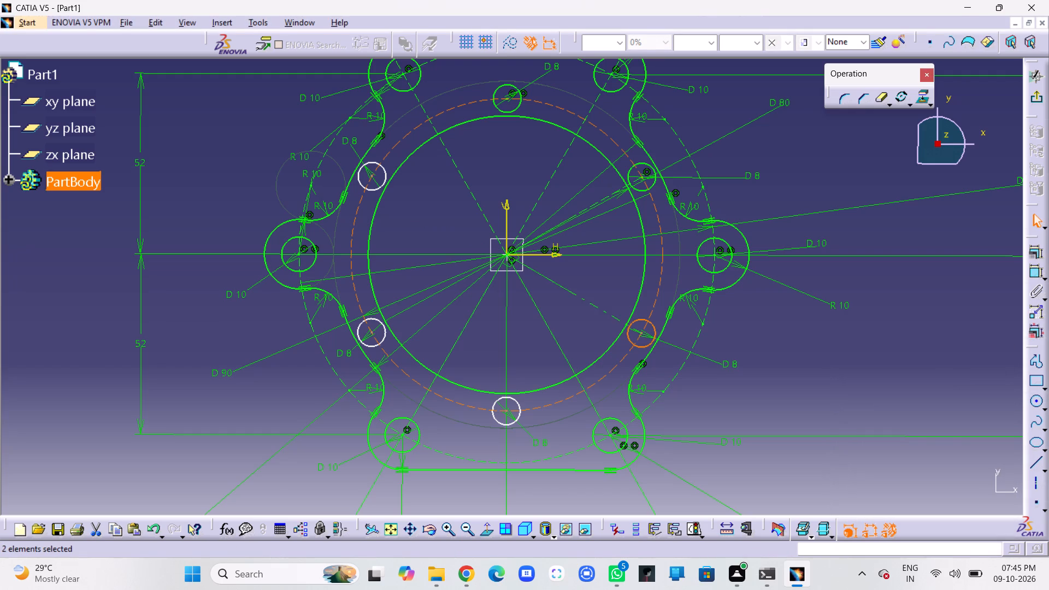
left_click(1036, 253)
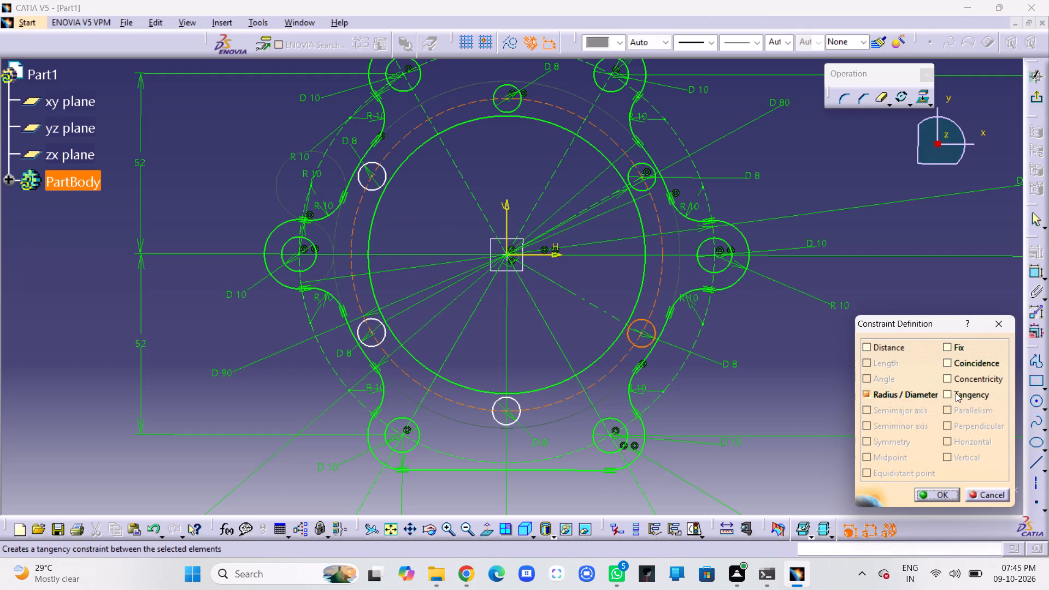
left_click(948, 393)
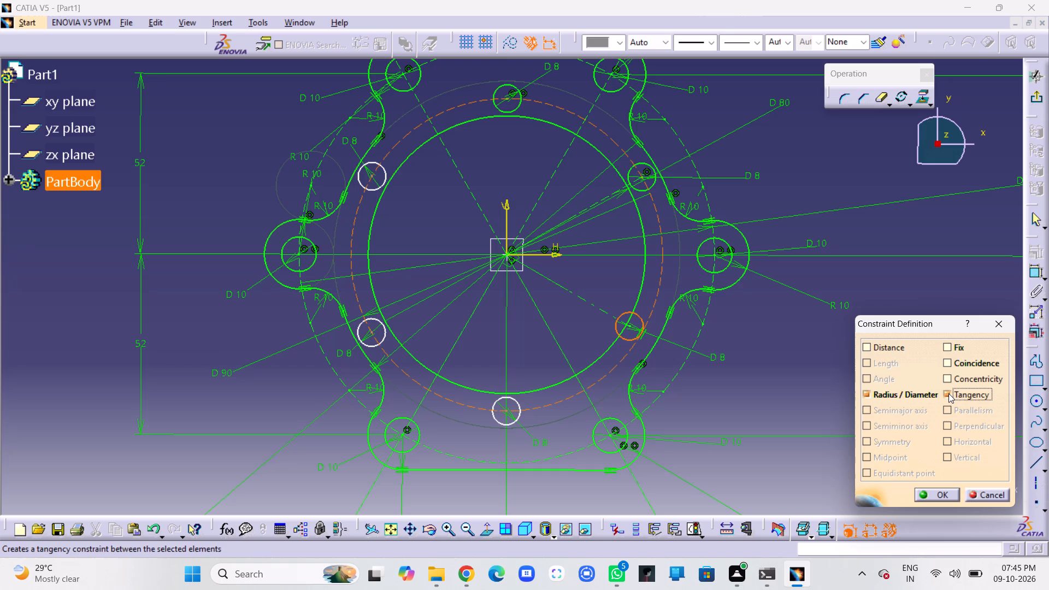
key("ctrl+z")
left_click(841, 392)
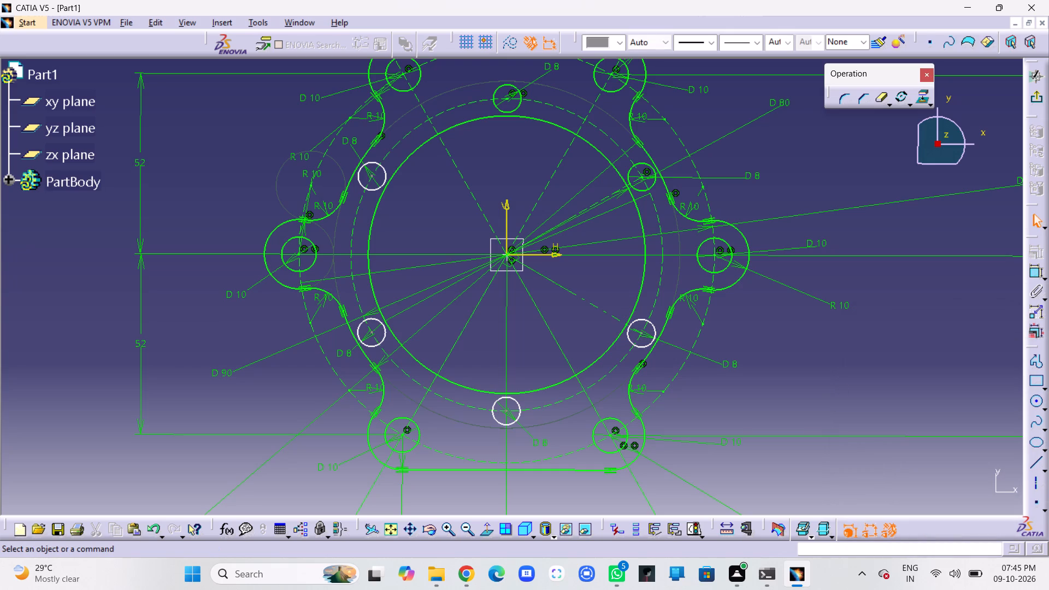
Add a Coincidence constraint between the lower-right small circle's centre point and the 90 mm construction circle.
middle_click_drag(663, 407, 668, 217)
right_click(663, 408)
middle_click(668, 217)
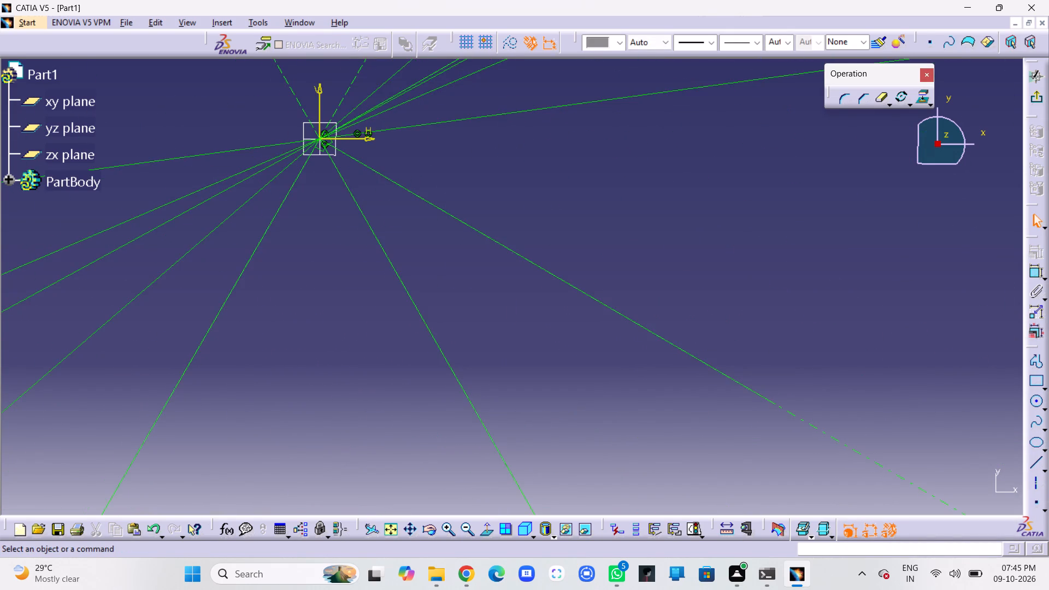
middle_click_drag(931, 418, 543, 8)
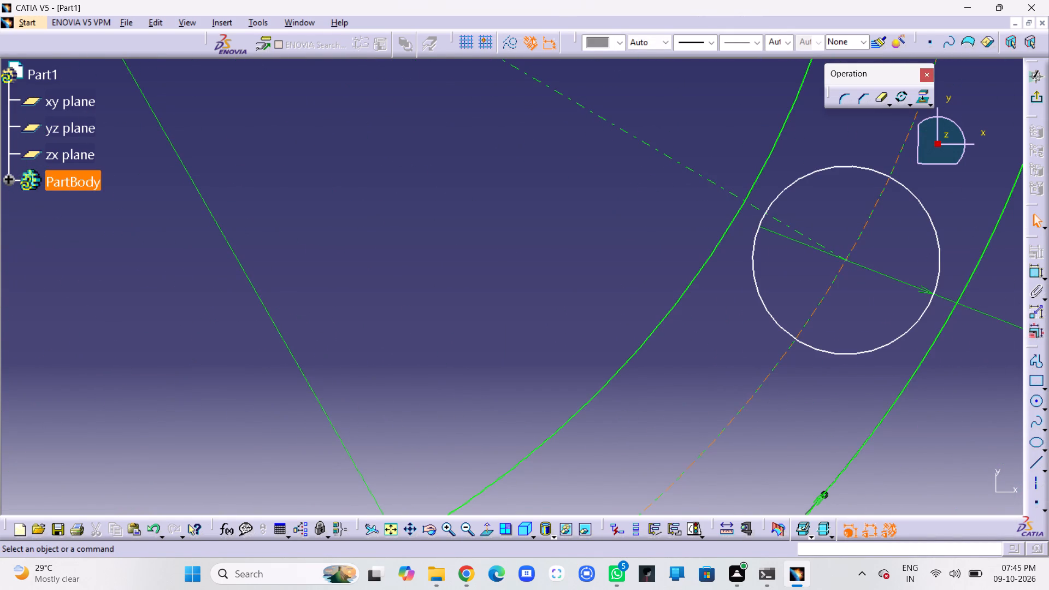
left_click(846, 262)
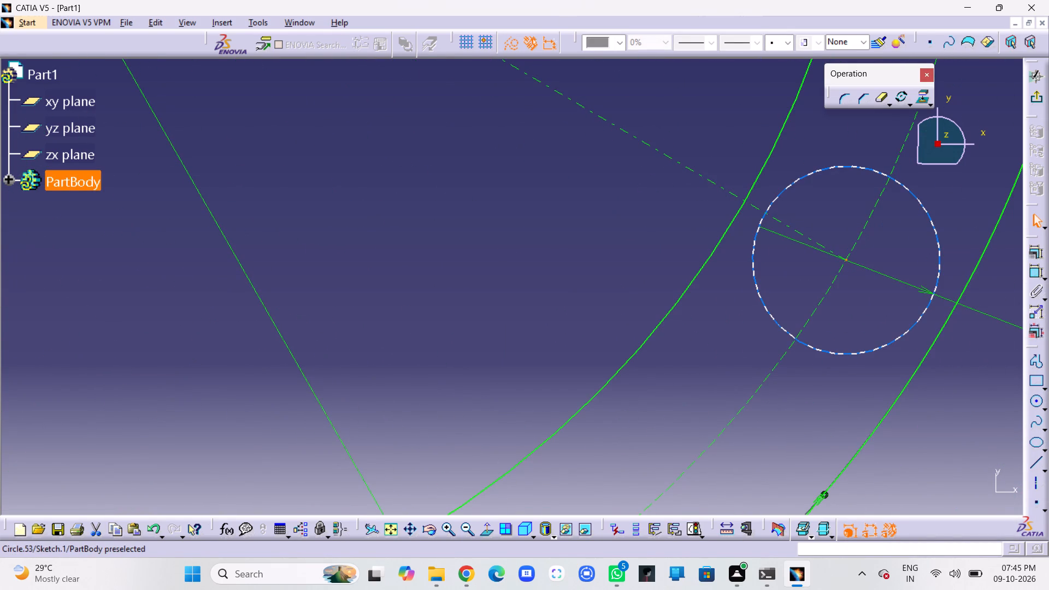
left_click(863, 220, "ctrl")
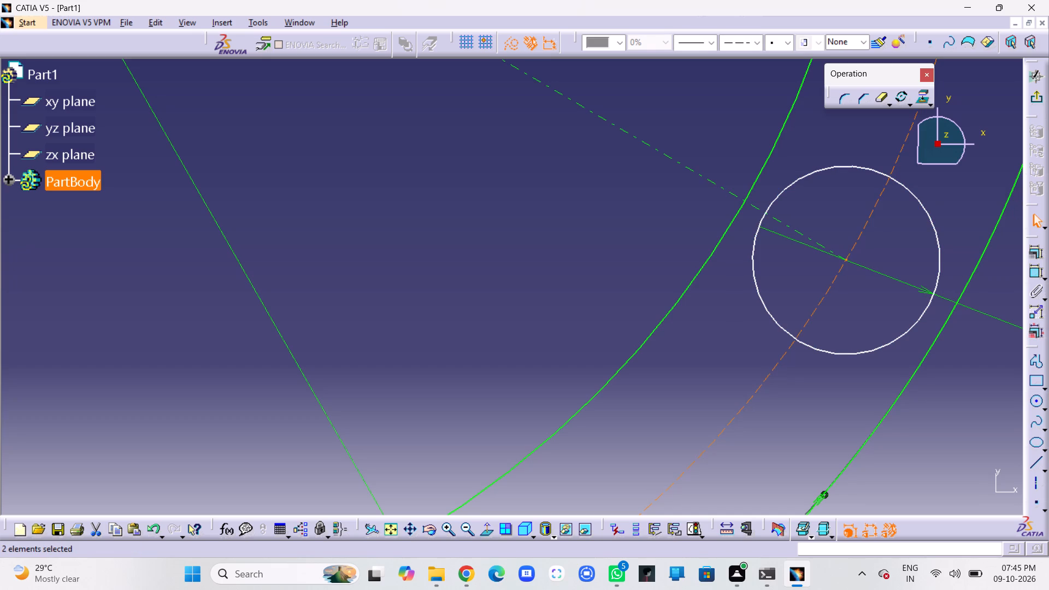
left_click(1035, 253)
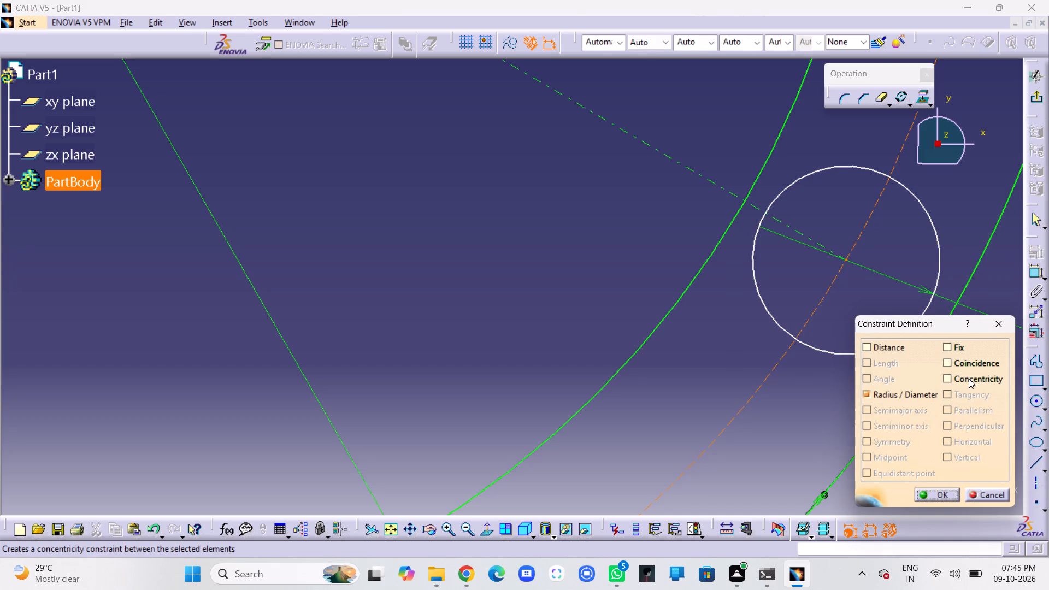
left_click(973, 362)
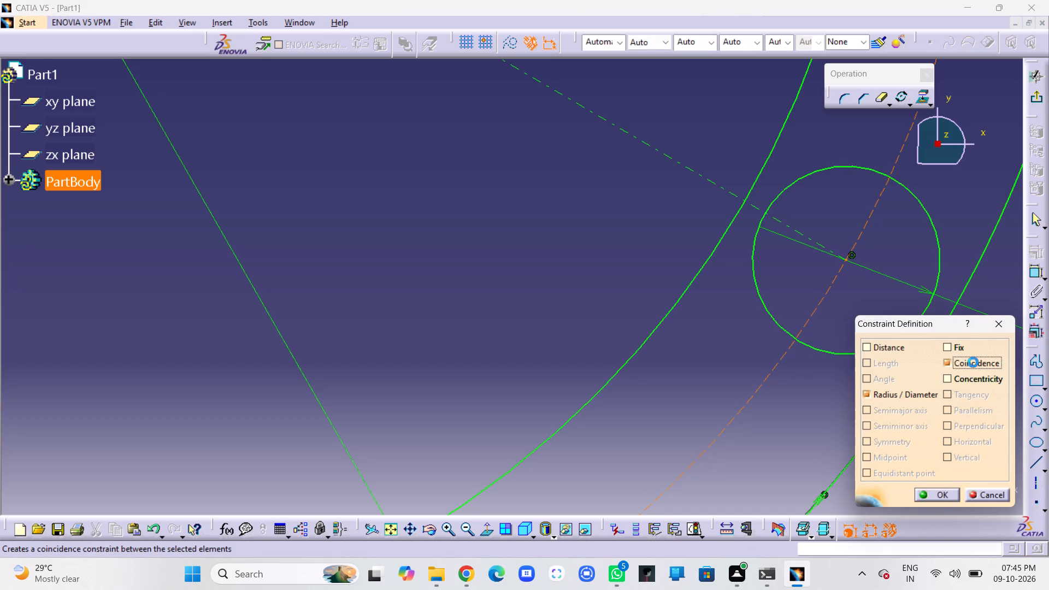
left_click(942, 498)
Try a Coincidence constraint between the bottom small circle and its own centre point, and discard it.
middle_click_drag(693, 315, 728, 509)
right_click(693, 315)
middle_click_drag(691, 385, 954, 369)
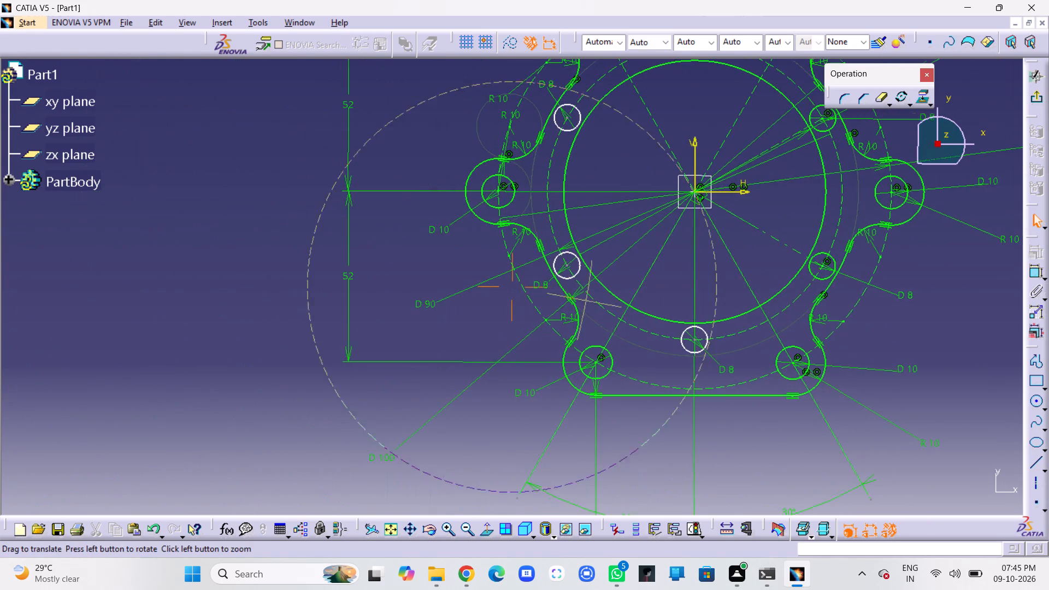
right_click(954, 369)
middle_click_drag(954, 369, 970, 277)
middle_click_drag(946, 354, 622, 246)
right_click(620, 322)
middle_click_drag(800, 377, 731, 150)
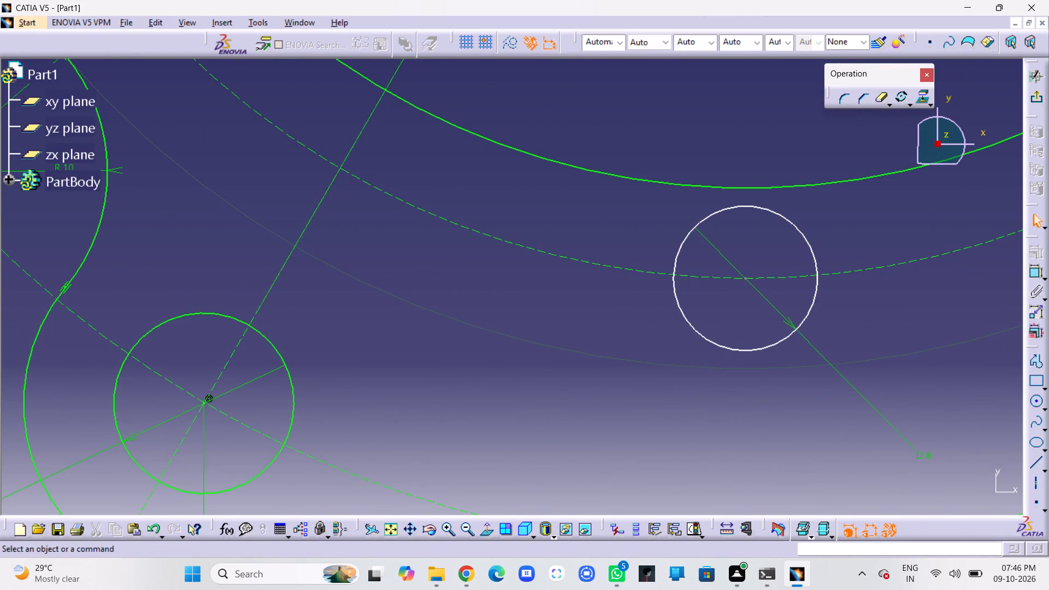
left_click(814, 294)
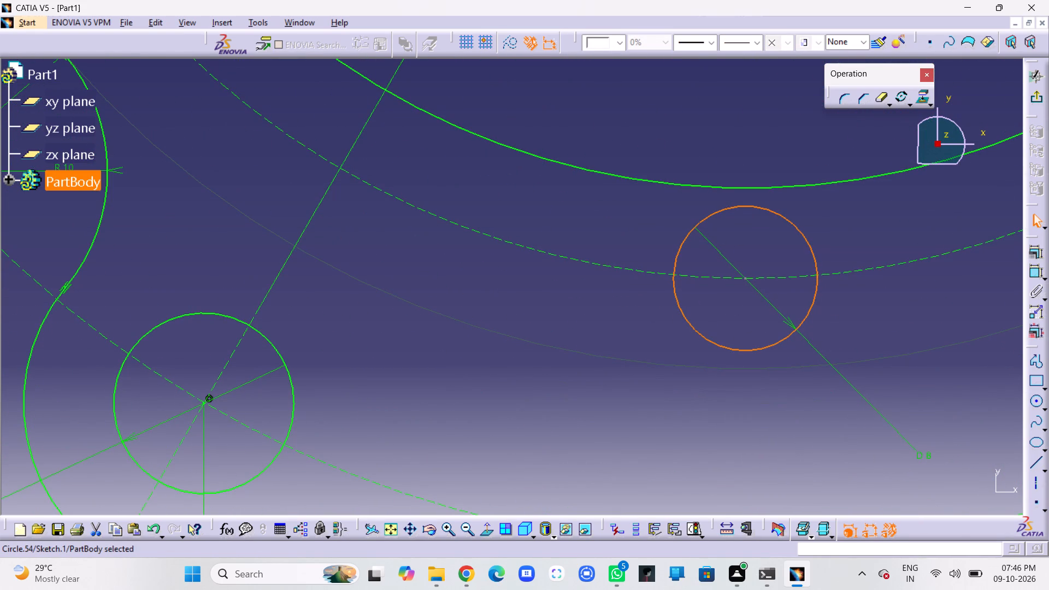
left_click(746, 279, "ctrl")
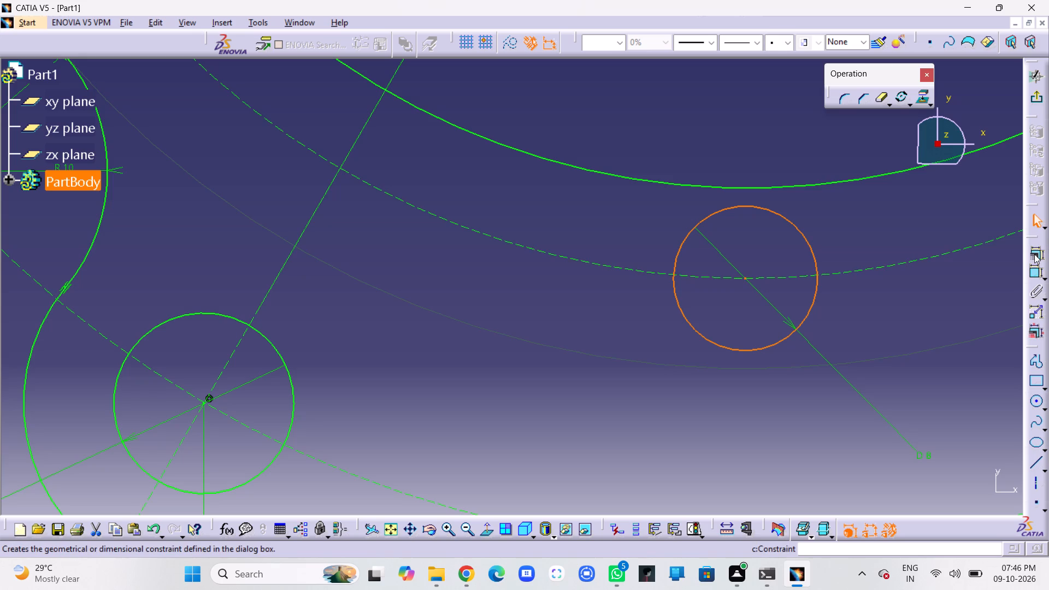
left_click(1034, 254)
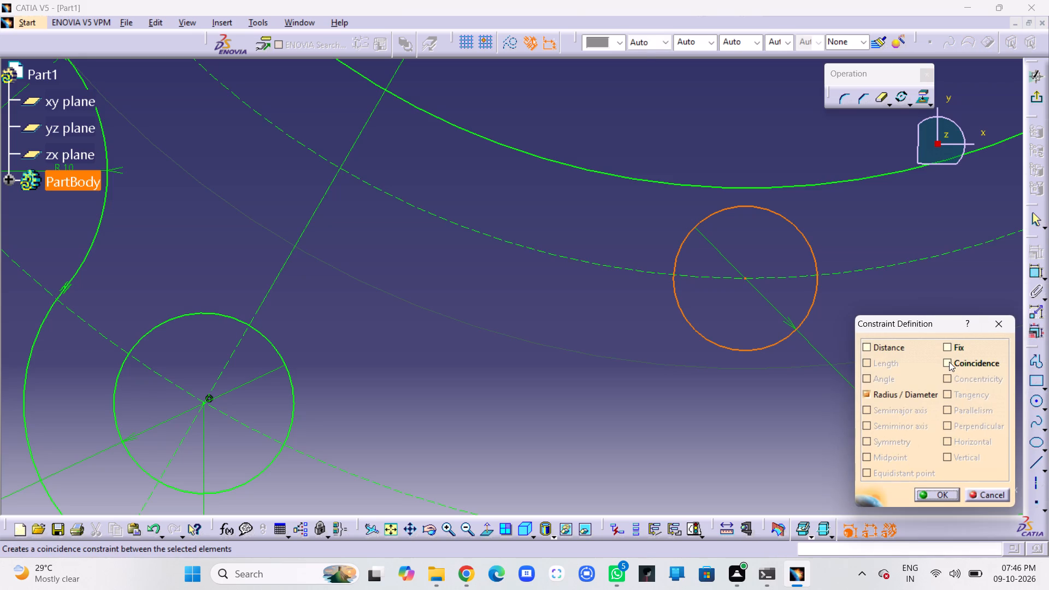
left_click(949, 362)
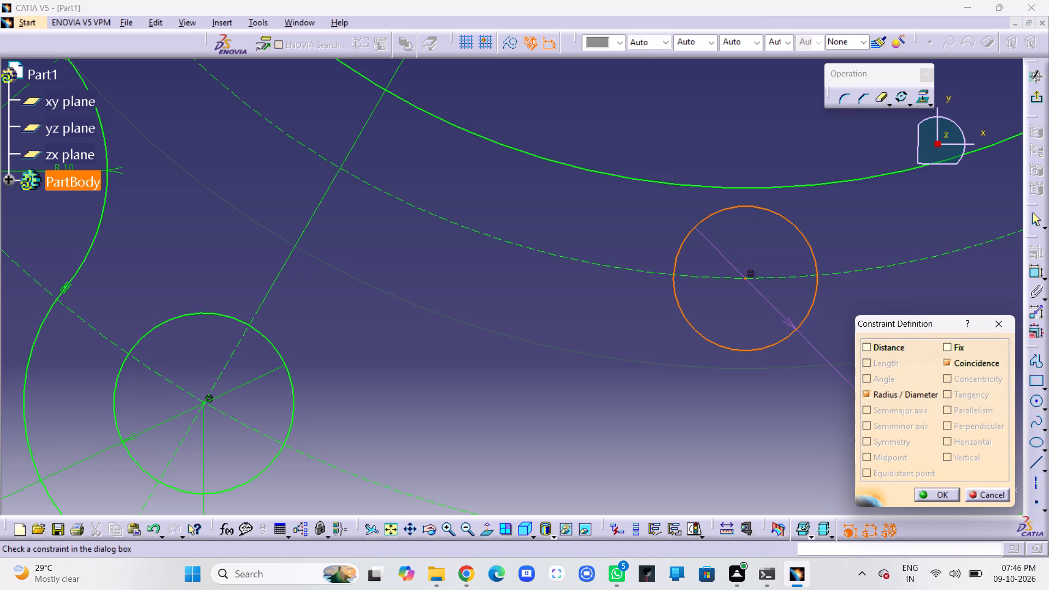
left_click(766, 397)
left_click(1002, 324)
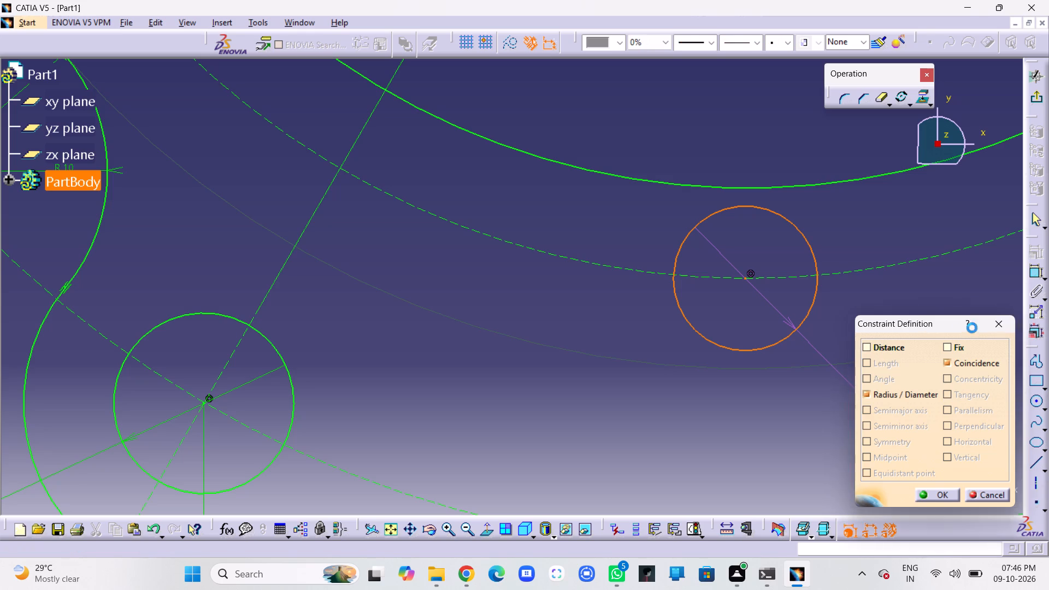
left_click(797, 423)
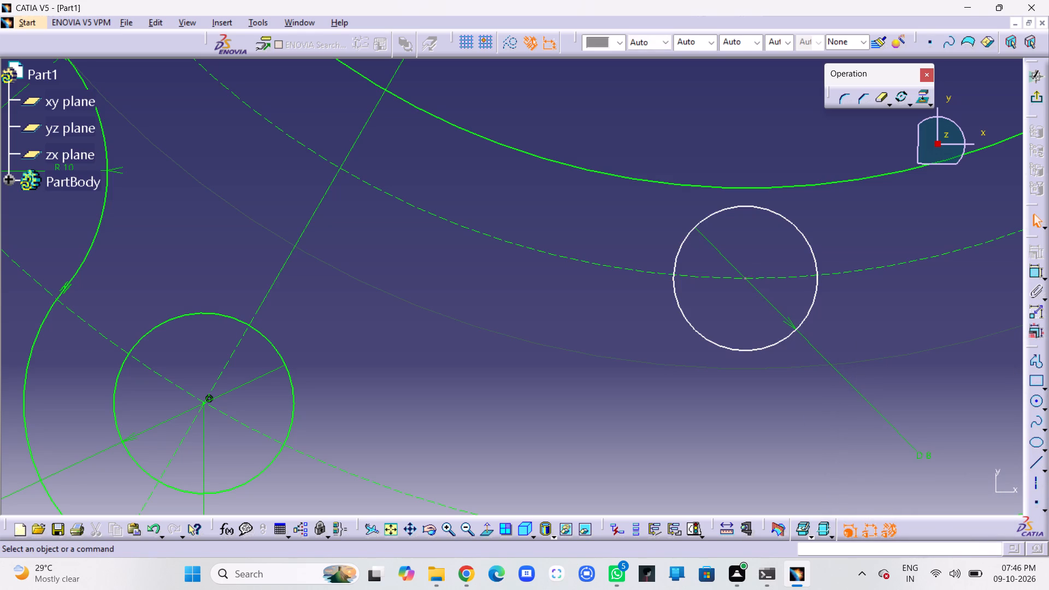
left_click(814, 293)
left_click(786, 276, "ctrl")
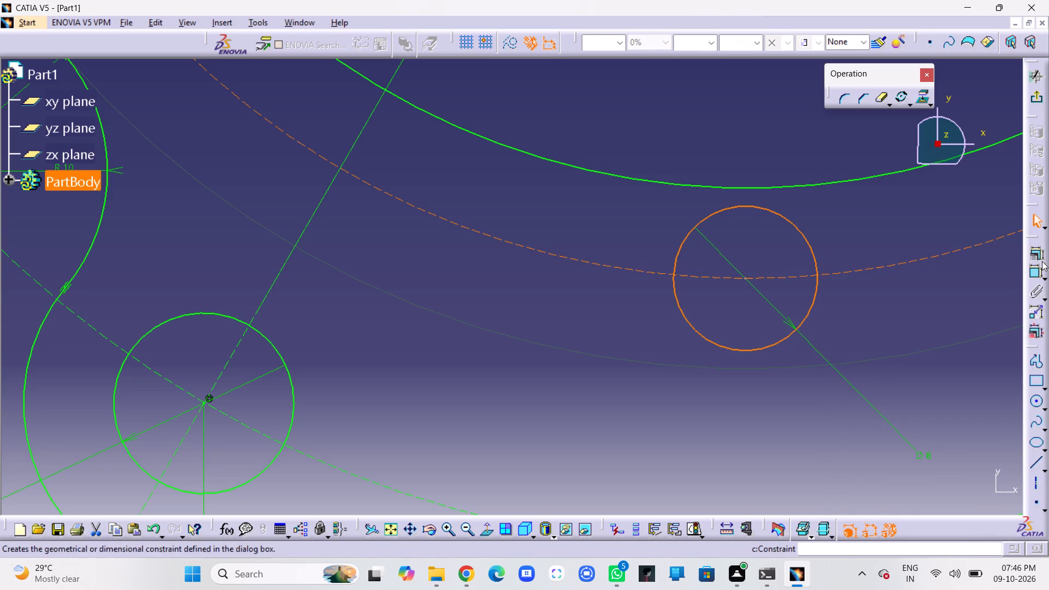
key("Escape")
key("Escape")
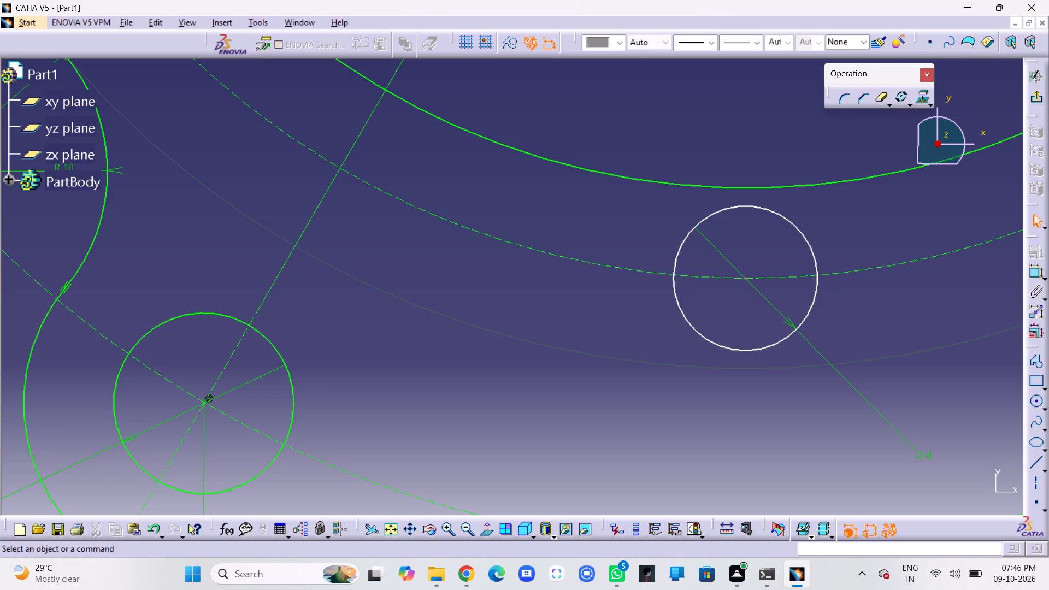
Add a Coincidence constraint between the bottom small circle's centre point and the 90 mm construction circle.
left_click(742, 279)
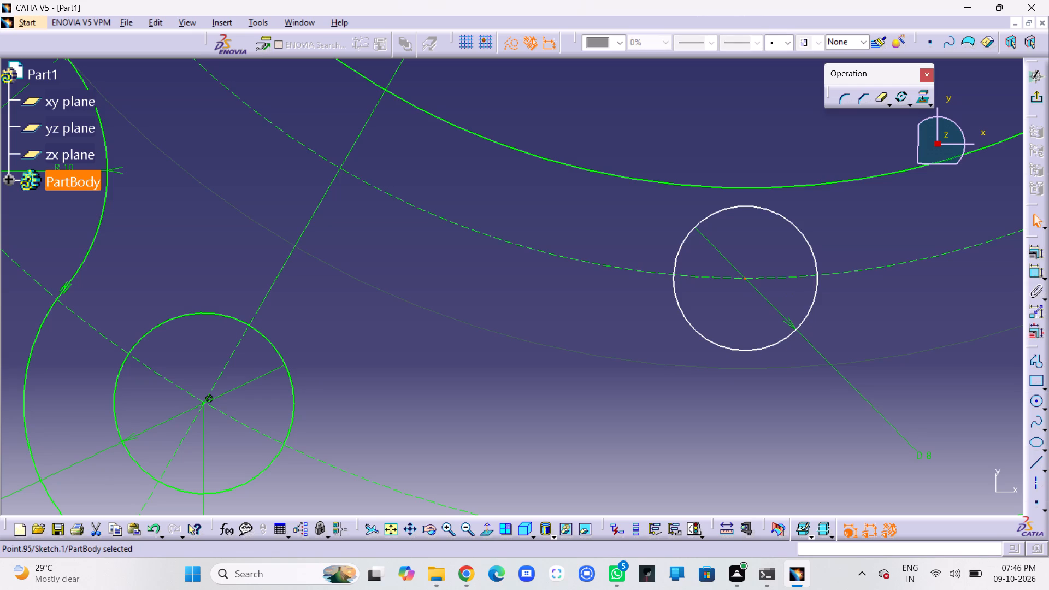
left_click(805, 274, "ctrl")
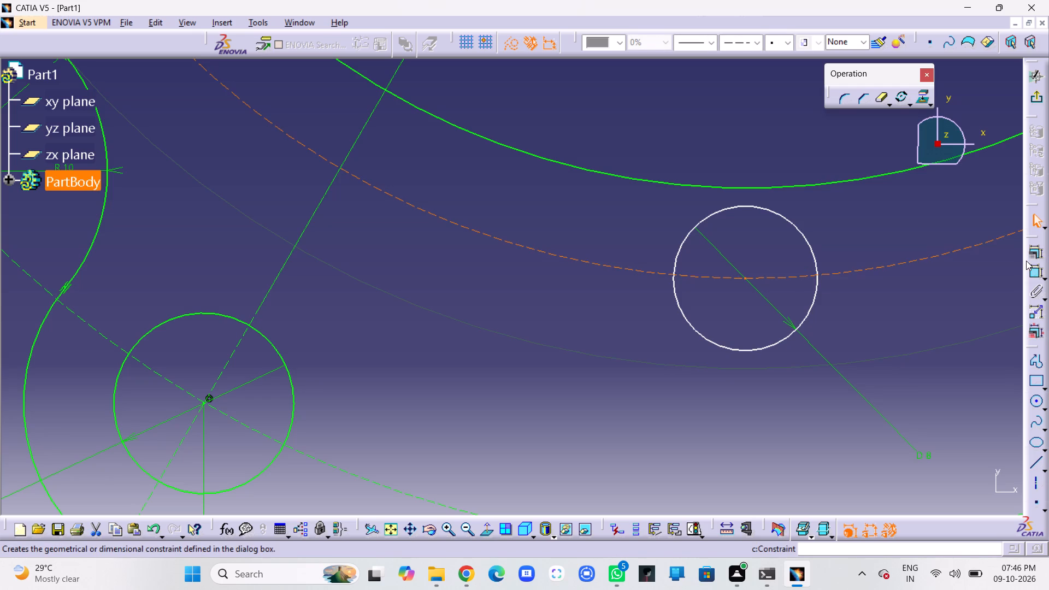
left_click(1032, 255)
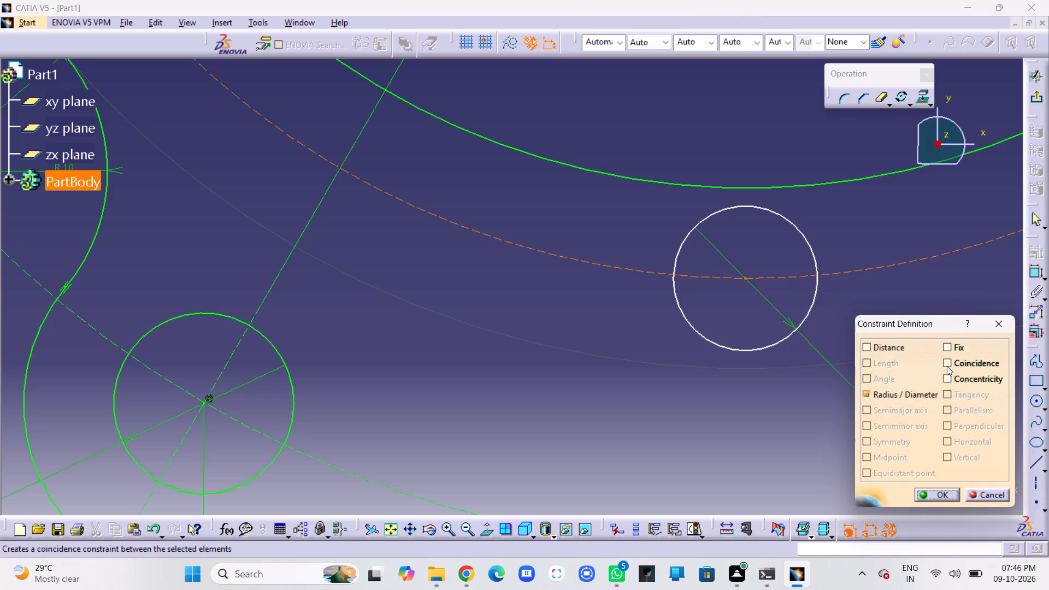
left_click(947, 366)
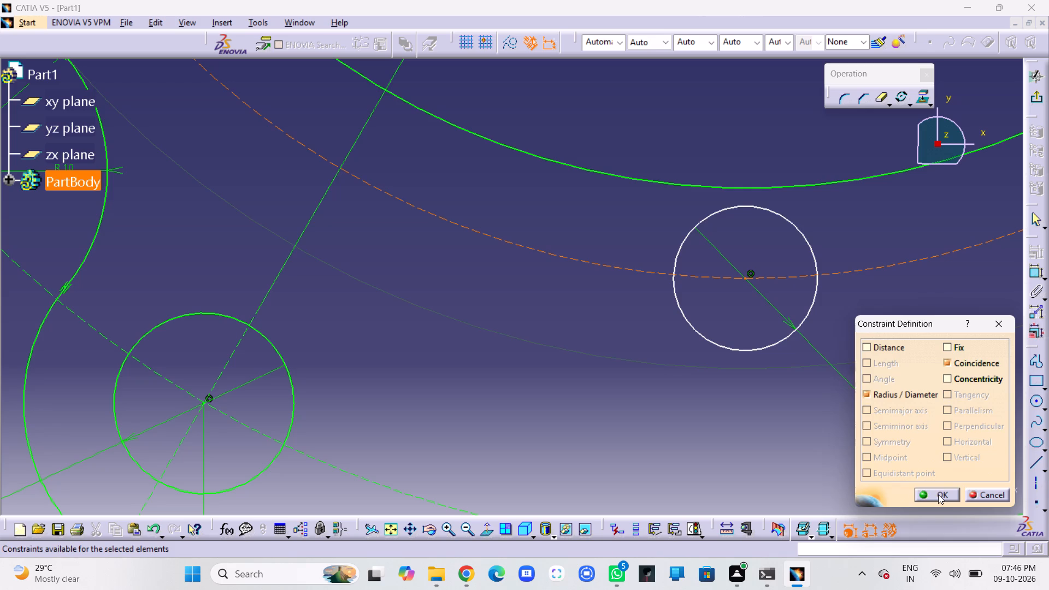
left_click(938, 494)
Draw a vertical axis line from the bottom small circle's centre to the sketch origin.
middle_click_drag(900, 327, 904, 429)
right_click(900, 327)
middle_click_drag(852, 365, 891, 502)
right_click(886, 471)
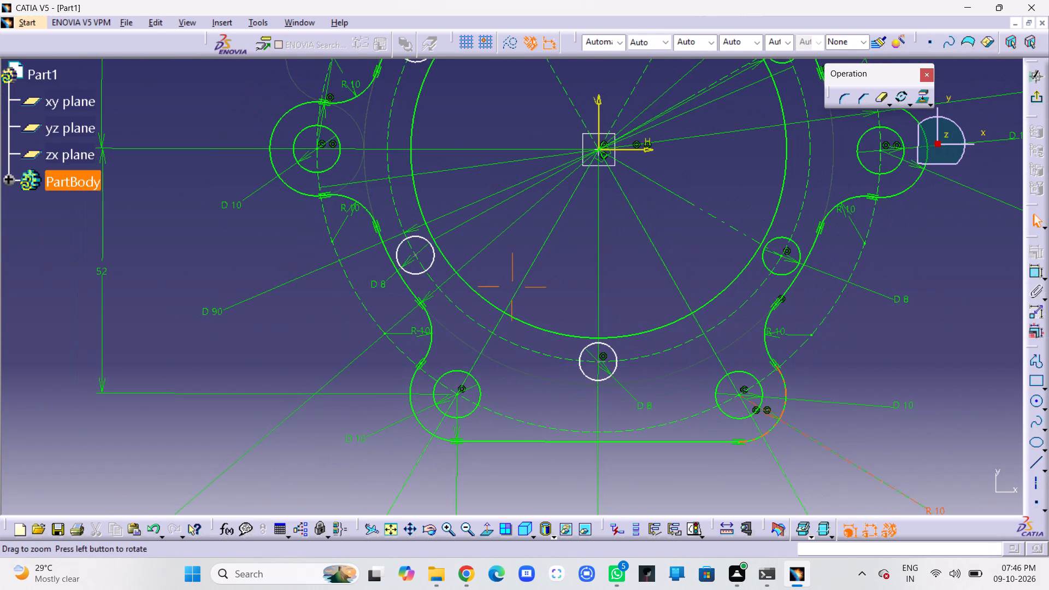
left_click(1036, 483)
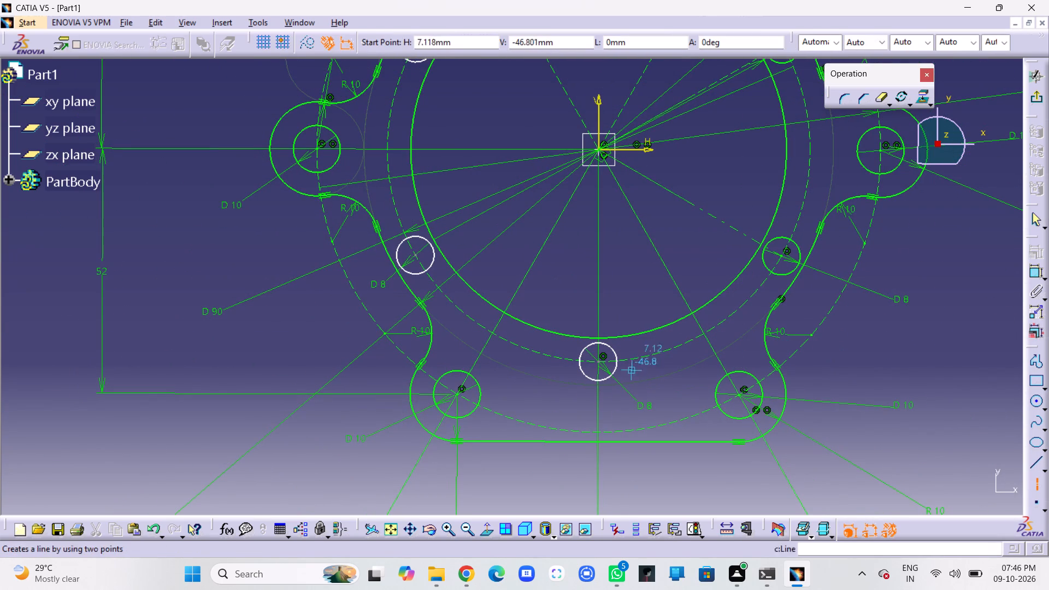
left_click(599, 359)
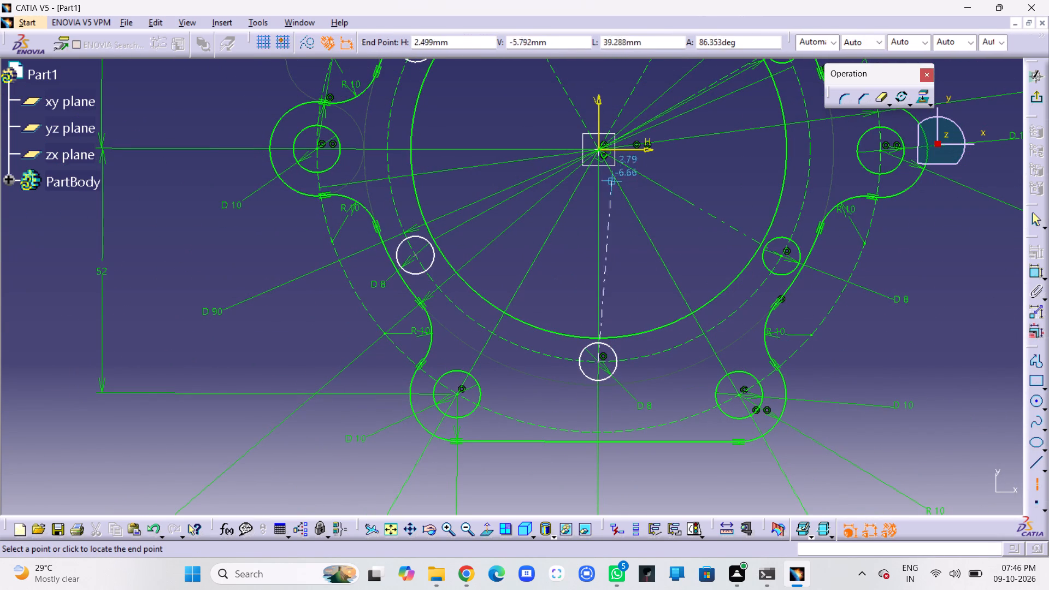
left_click(597, 149)
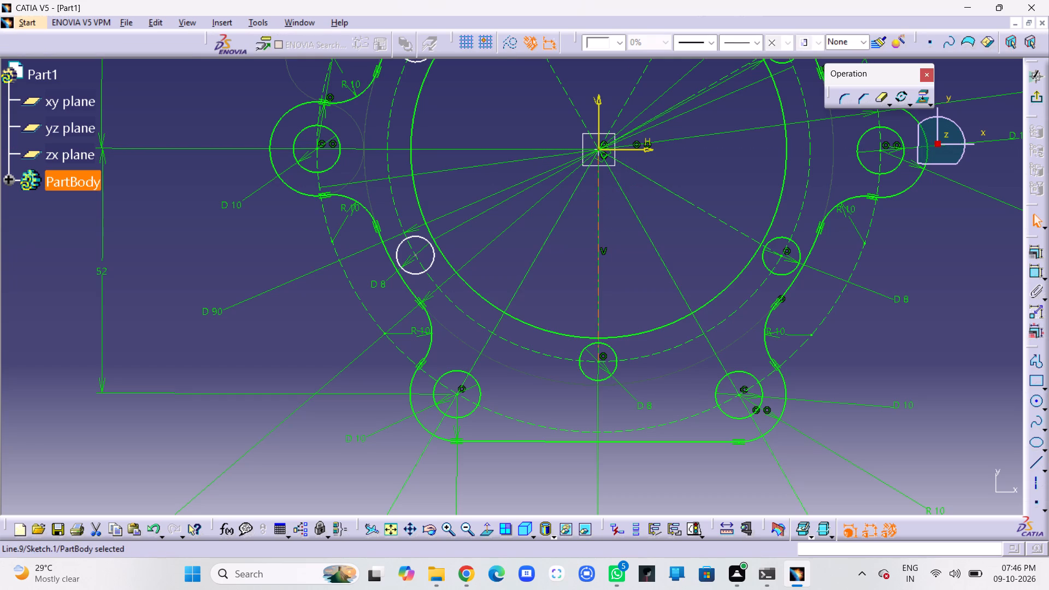
left_click(668, 241)
Draw a 45 mm axis line from the lower-left small circle's centre to the sketch origin.
middle_click_drag(779, 304, 1030, 363)
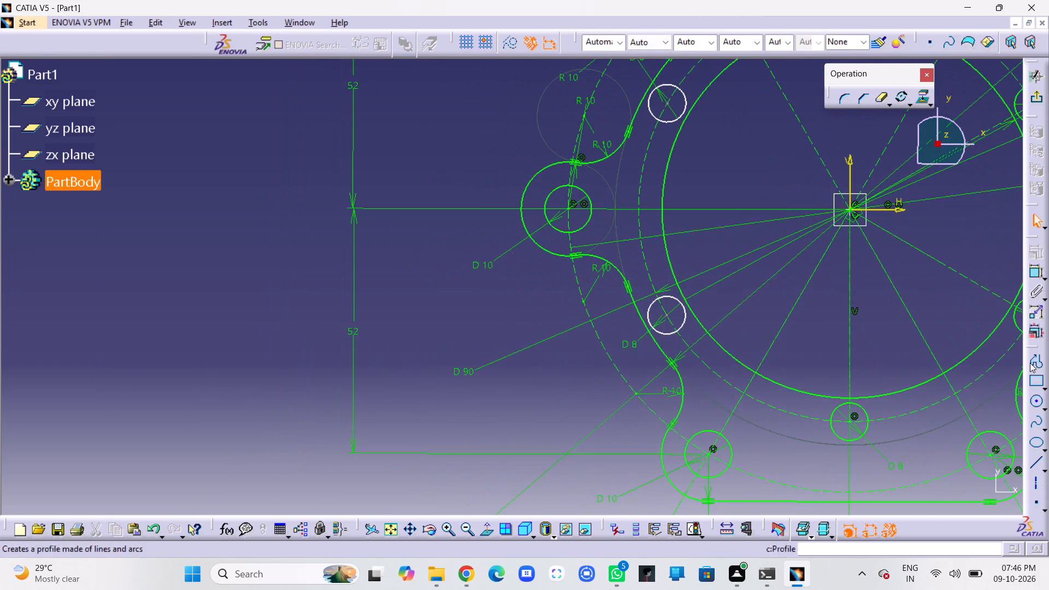
left_click(1039, 484)
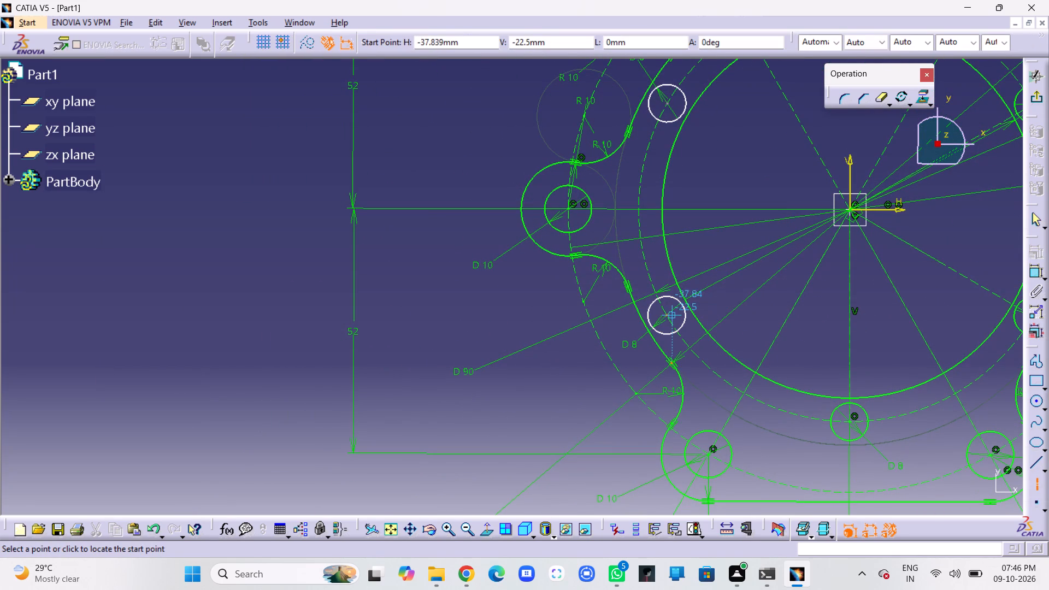
left_click(669, 315)
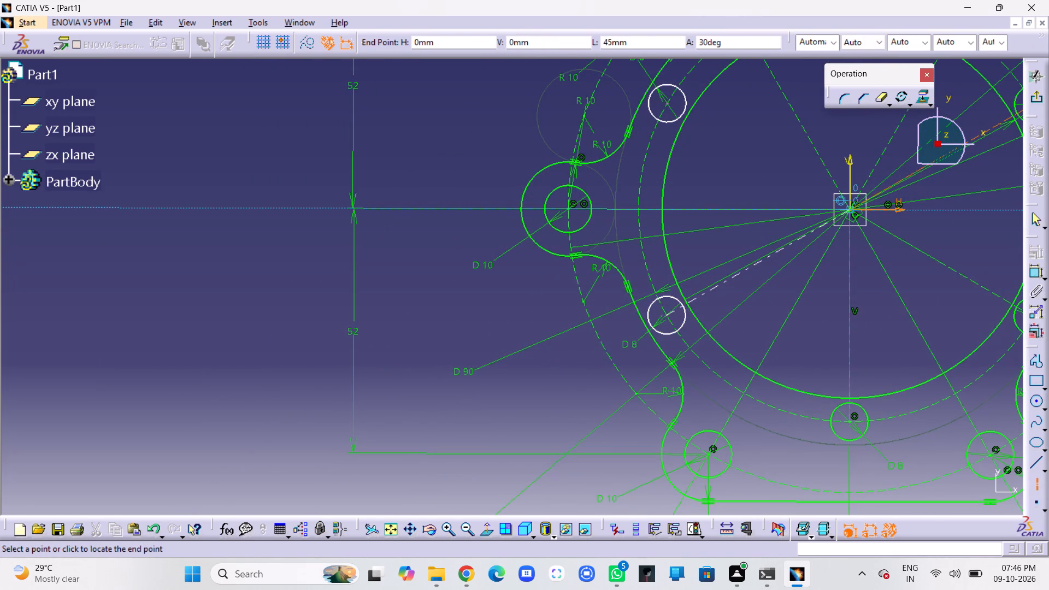
left_click(848, 206)
left_click(765, 174)
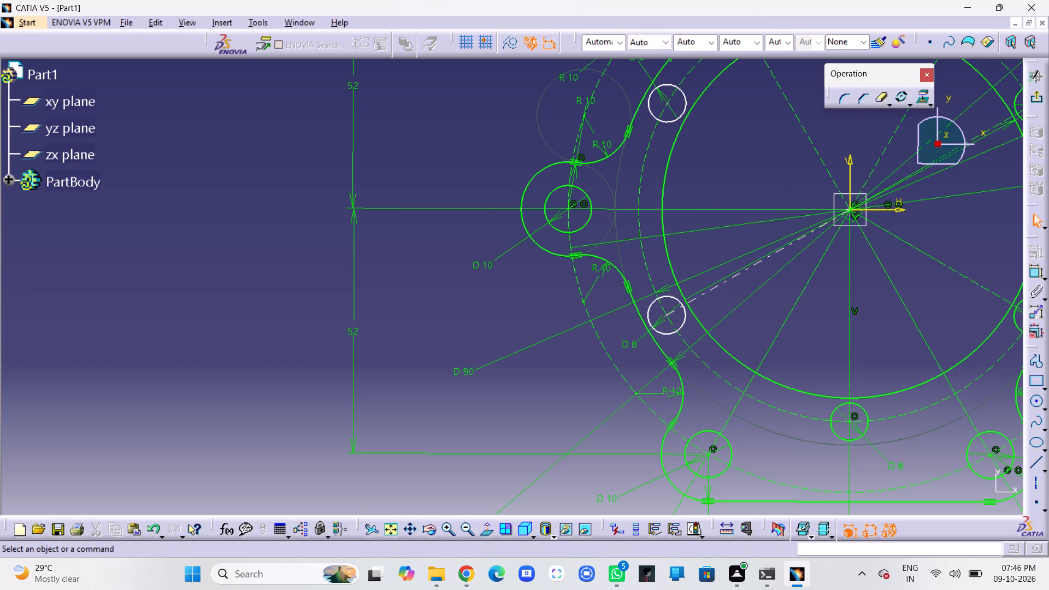
Draw an axis line from the sketch origin to the upper-left small circle's centre.
left_click(1035, 484)
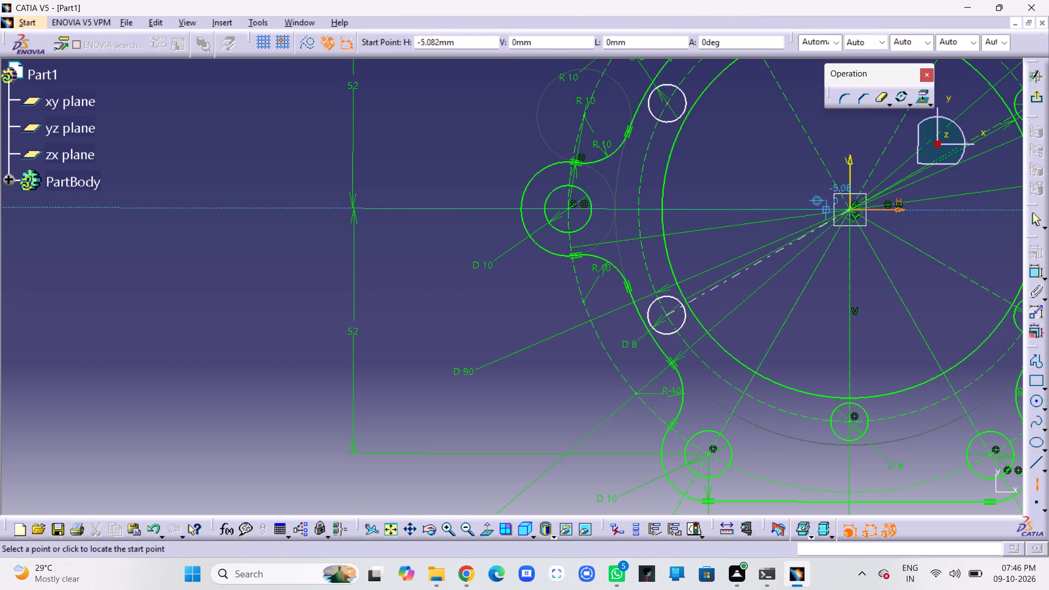
left_click(850, 209)
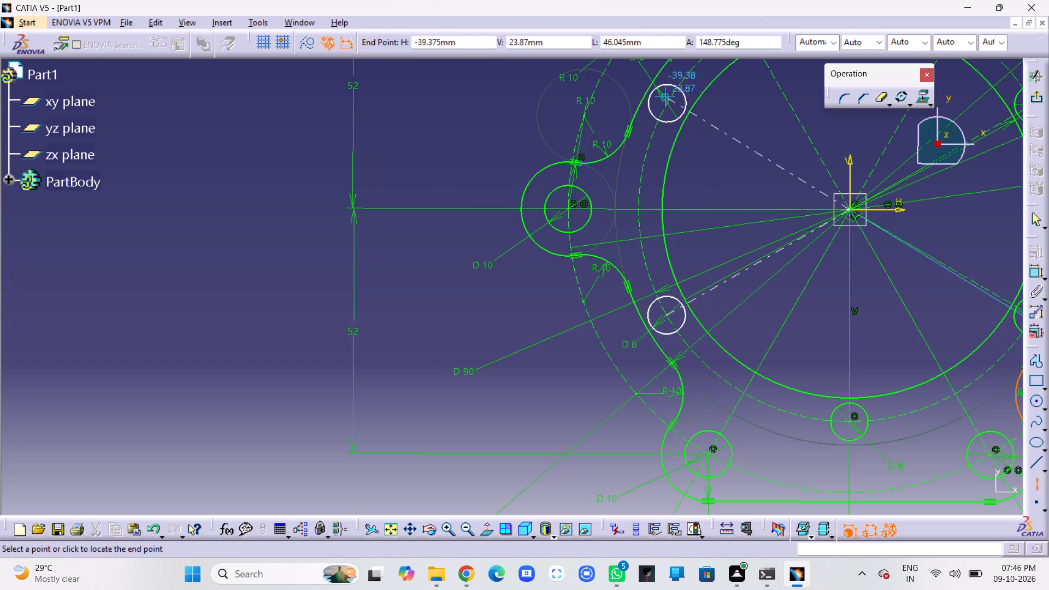
left_click(668, 104)
left_click(740, 122)
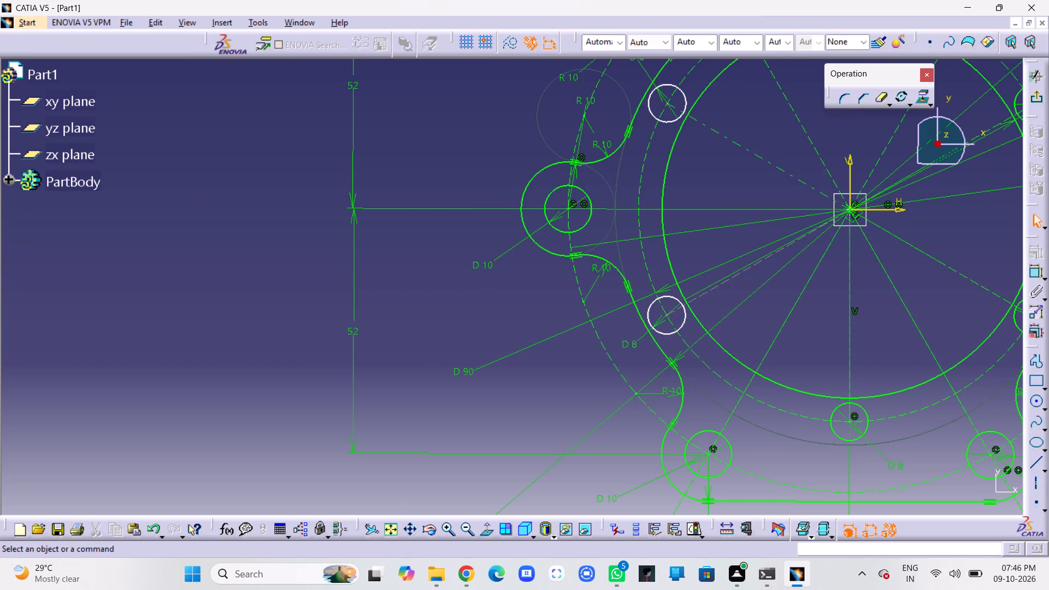
Add a Coincidence constraint between the lower-left small circle's centre point and the 90 mm construction circle.
middle_click_drag(756, 170, 774, 128)
right_click(764, 180)
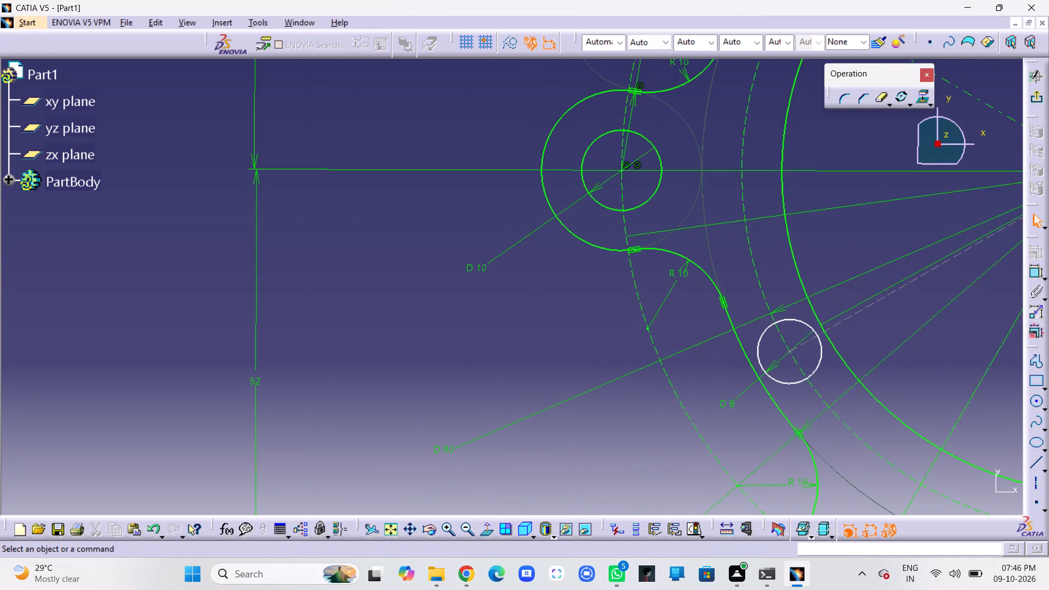
middle_click_drag(810, 253, 677, 221)
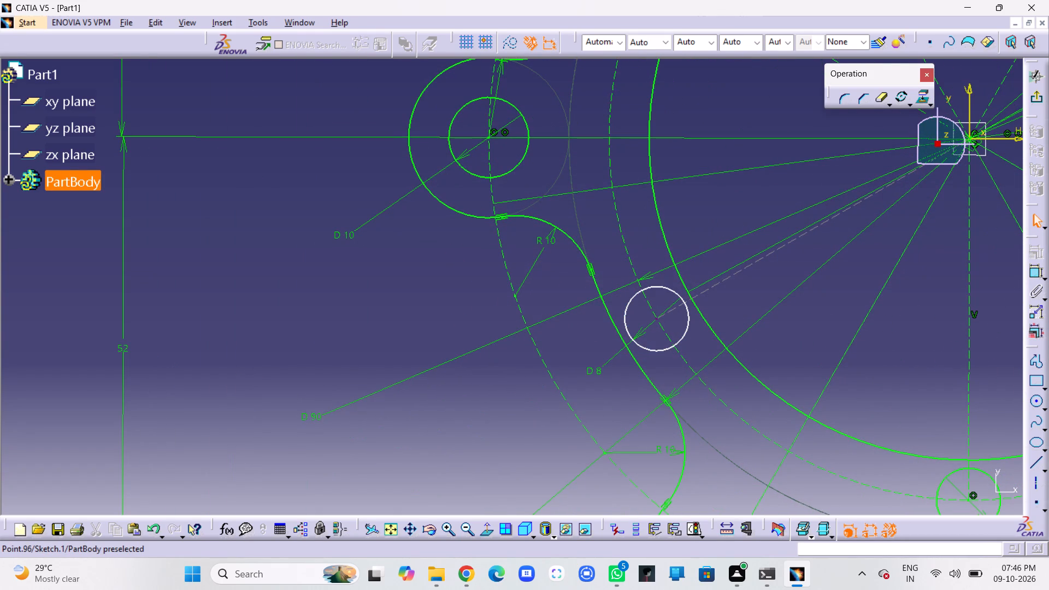
left_click(659, 317)
left_click(667, 334, "ctrl")
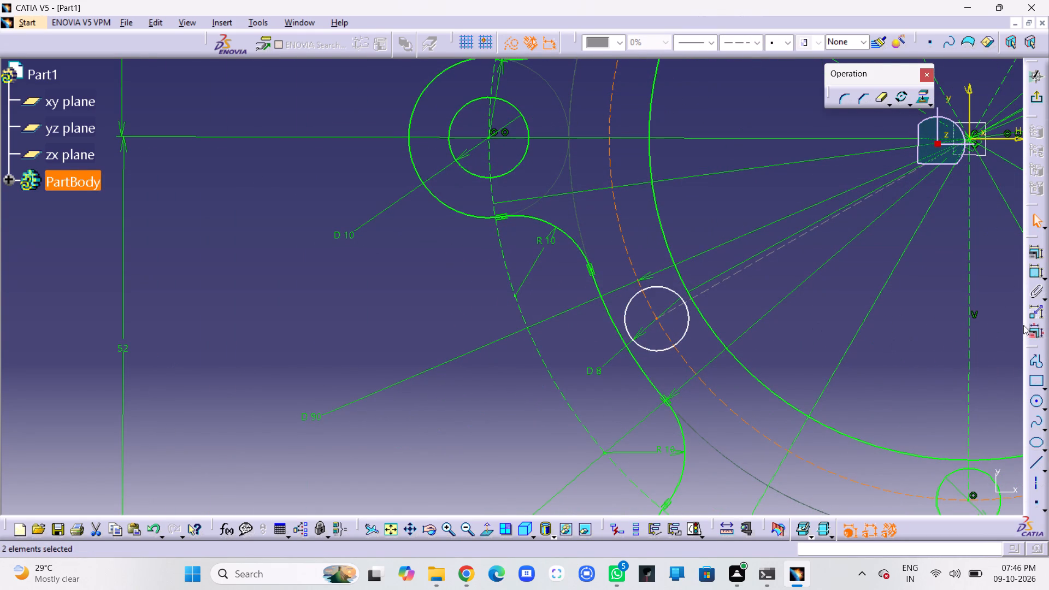
left_click(1033, 257)
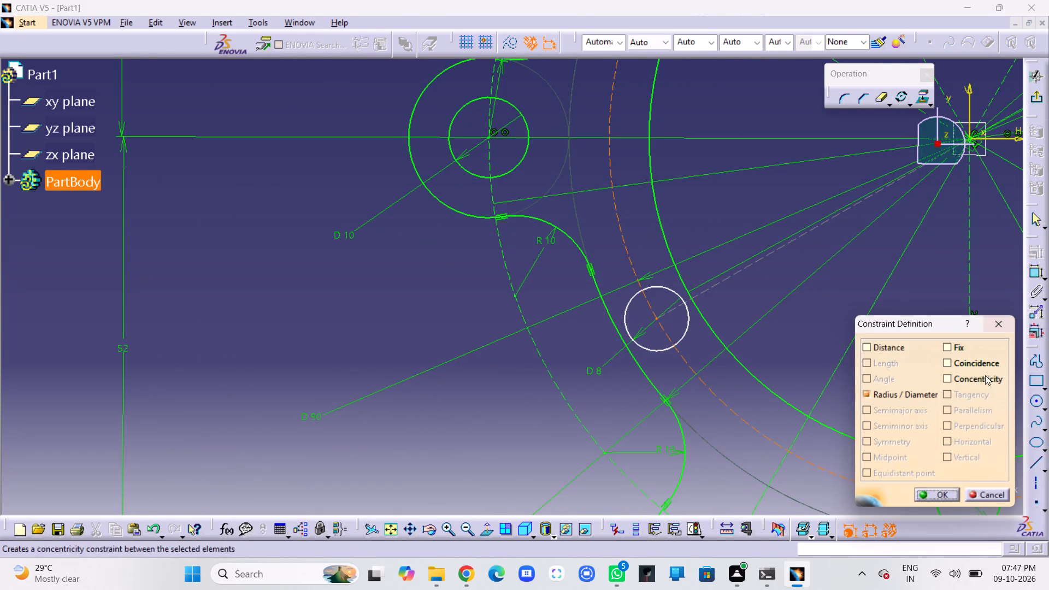
left_click(972, 362)
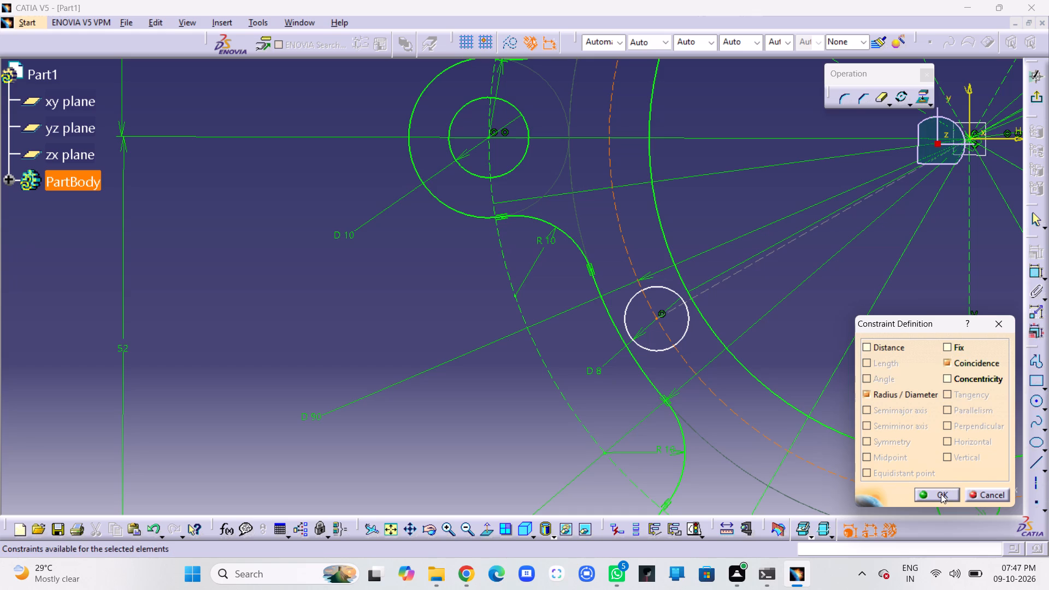
left_click(941, 494)
left_click(807, 337)
Dimension the obtuse angle between the lower-left small circle's axis line and the sketch's vertical axis.
middle_click_drag(828, 308, 825, 356)
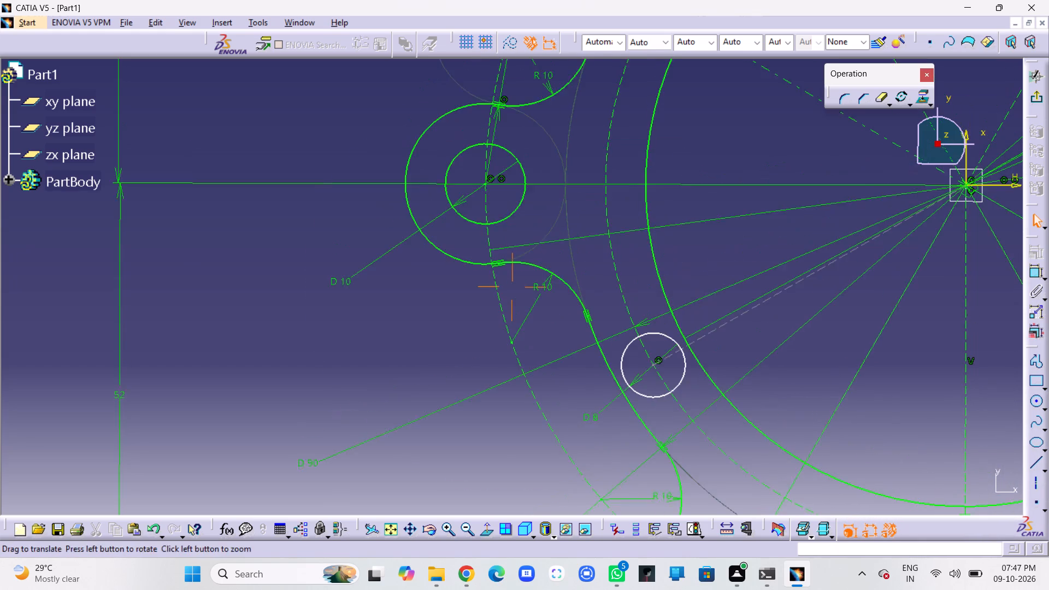
right_click(825, 356)
middle_click_drag(825, 356, 820, 298)
middle_click_drag(844, 351, 742, 190)
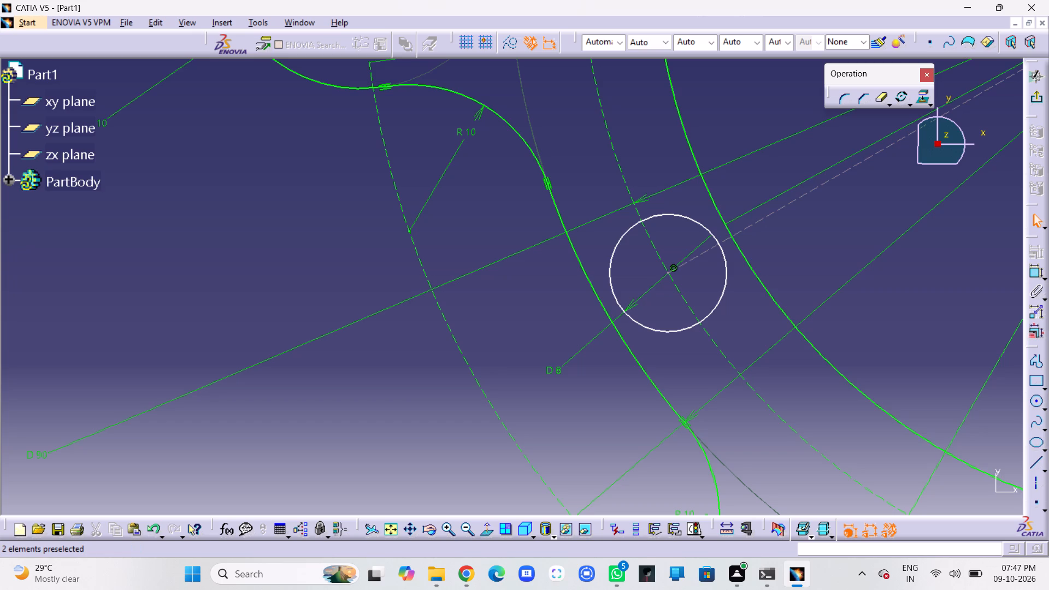
middle_click_drag(809, 233, 836, 338)
right_click(809, 233)
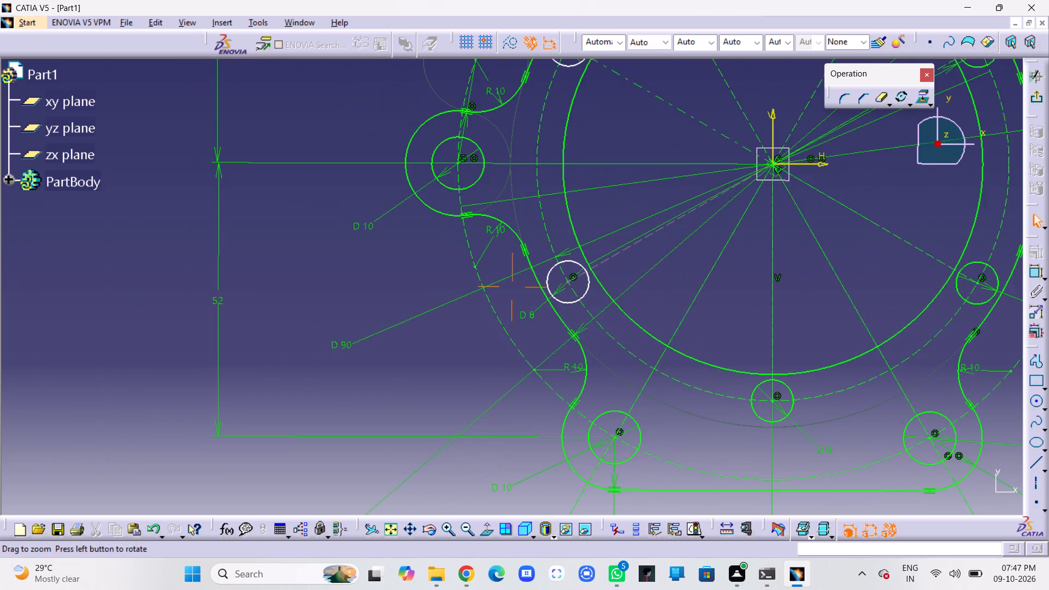
middle_click_drag(836, 338, 834, 323)
middle_click_drag(842, 320, 738, 390)
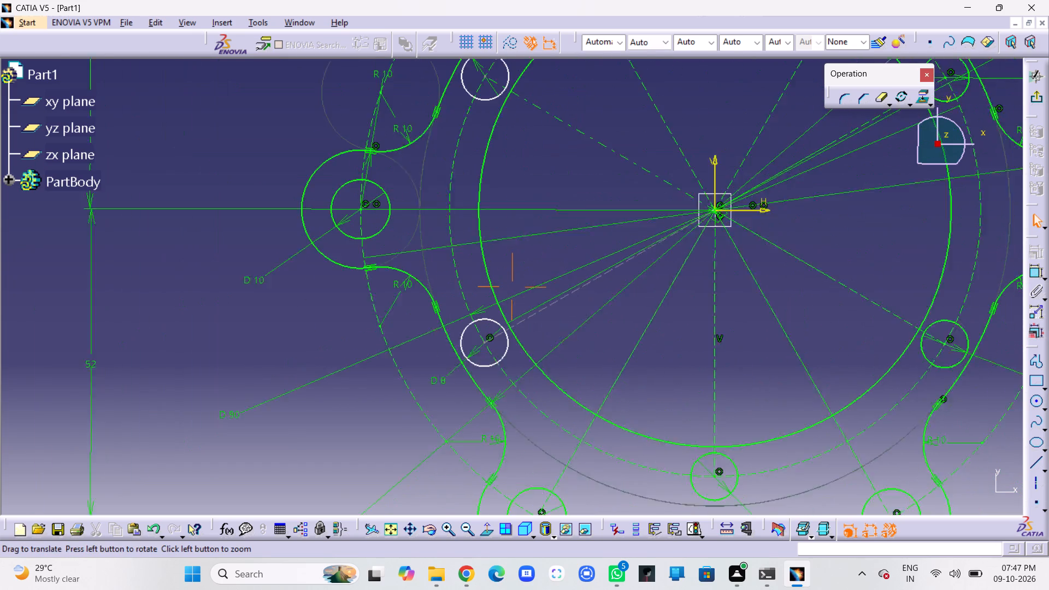
middle_click_drag(738, 390, 715, 417)
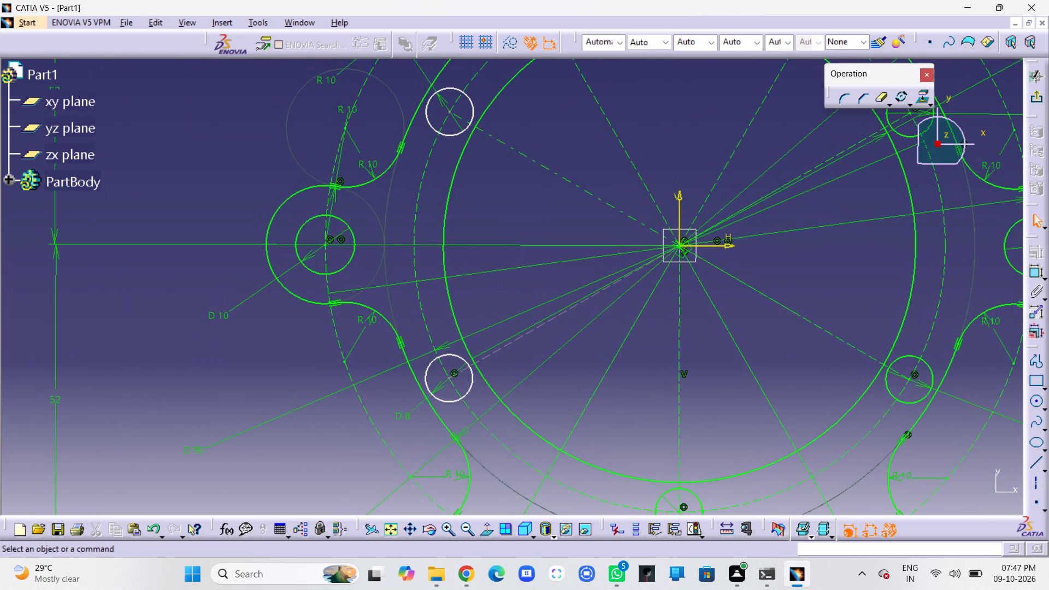
left_click(1036, 273)
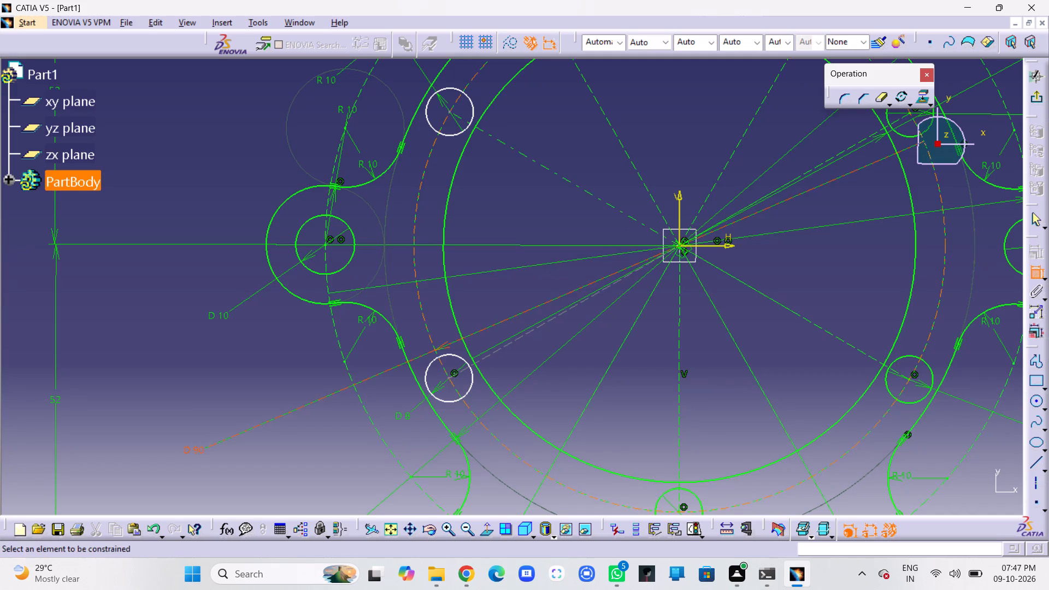
left_click(557, 316)
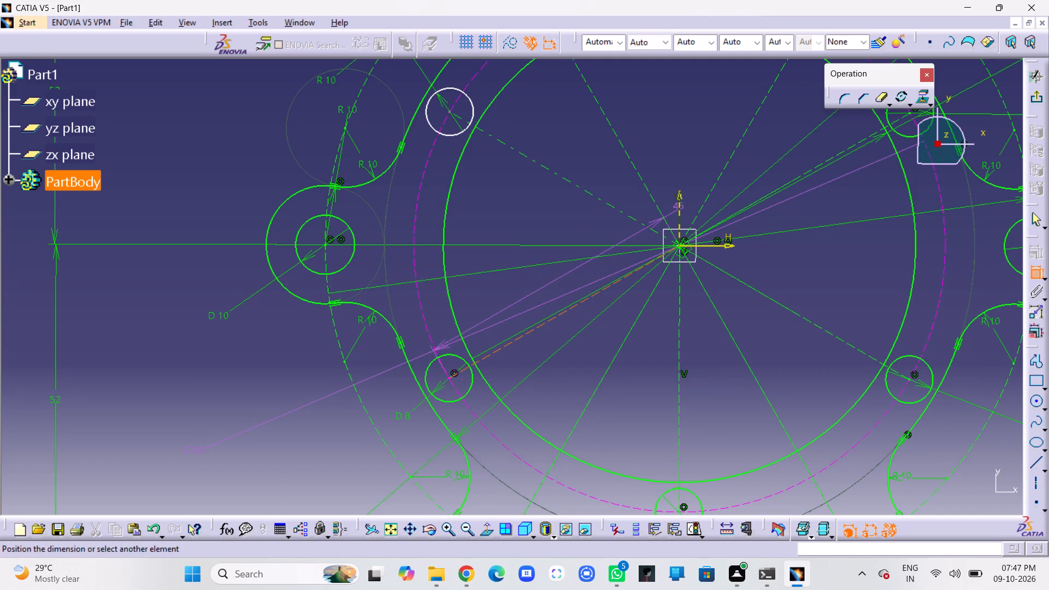
left_click(680, 207)
left_click(584, 239)
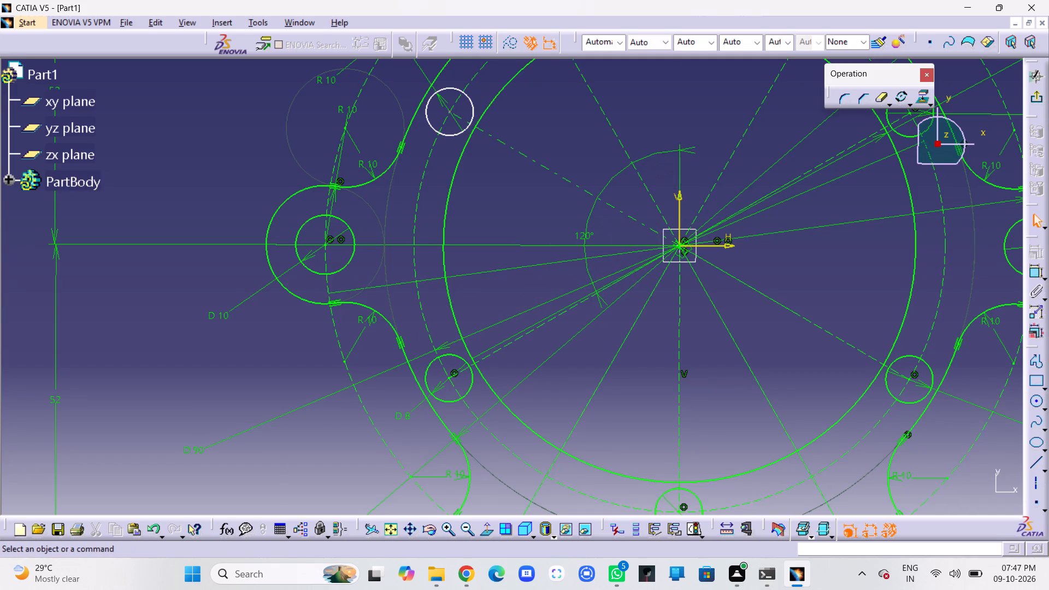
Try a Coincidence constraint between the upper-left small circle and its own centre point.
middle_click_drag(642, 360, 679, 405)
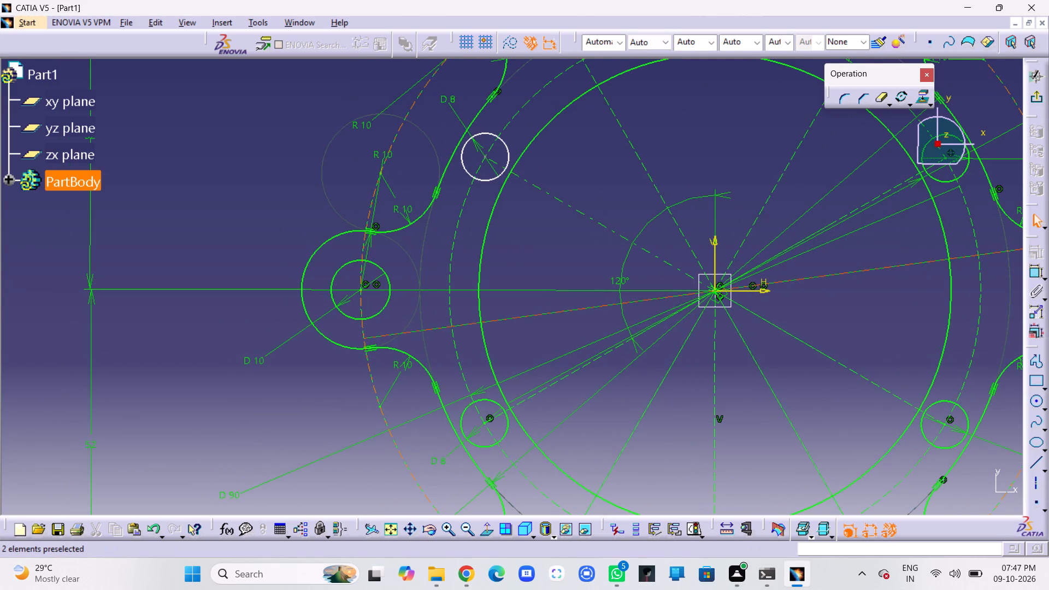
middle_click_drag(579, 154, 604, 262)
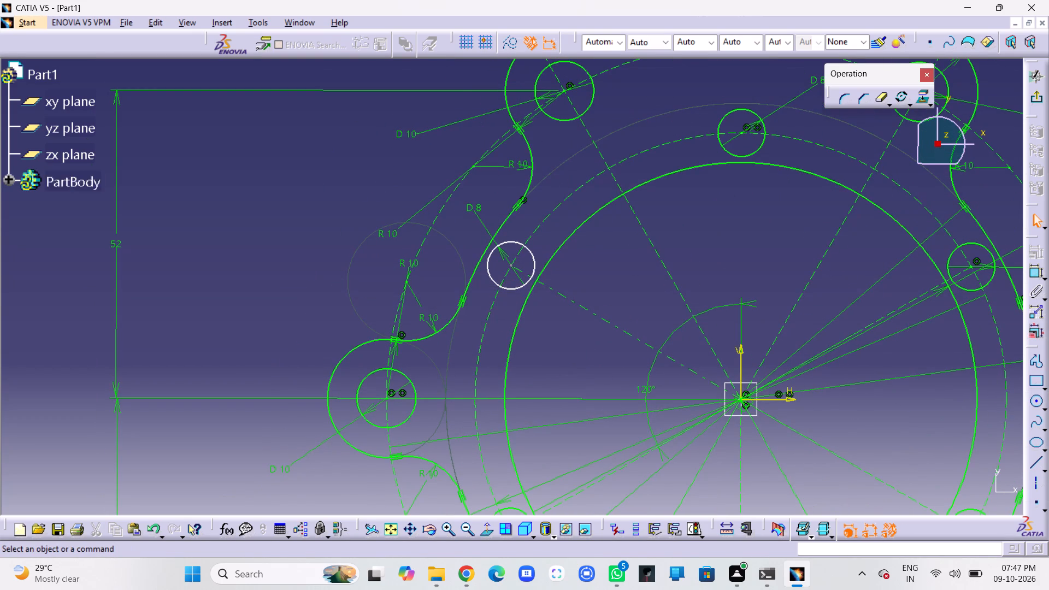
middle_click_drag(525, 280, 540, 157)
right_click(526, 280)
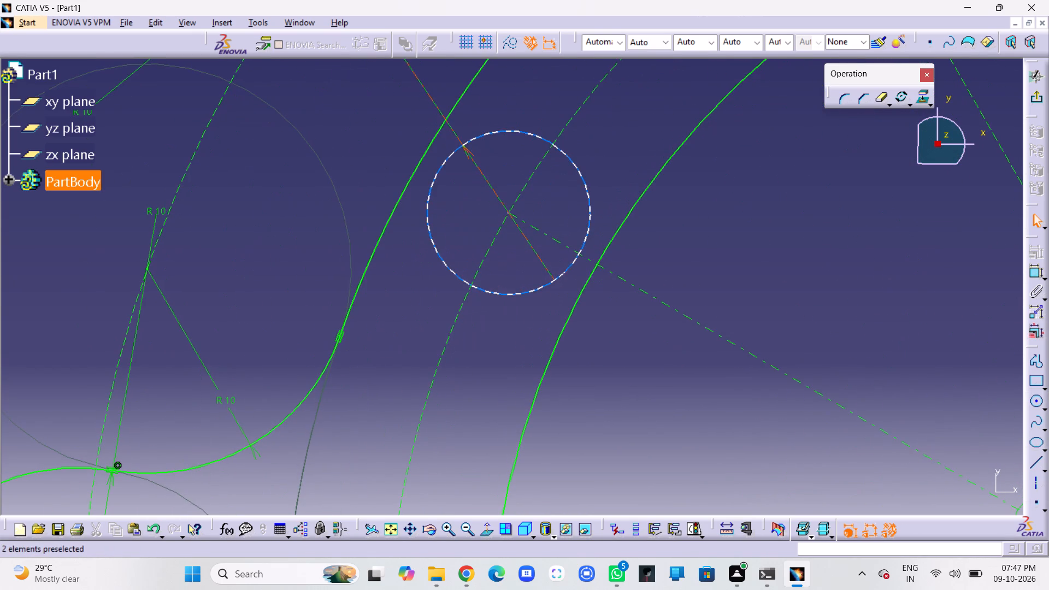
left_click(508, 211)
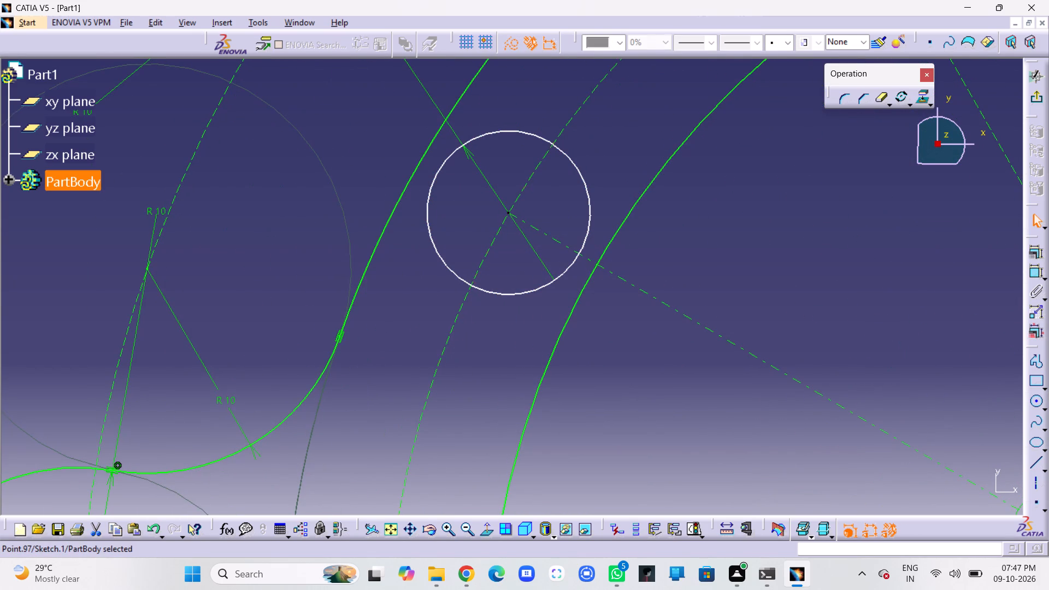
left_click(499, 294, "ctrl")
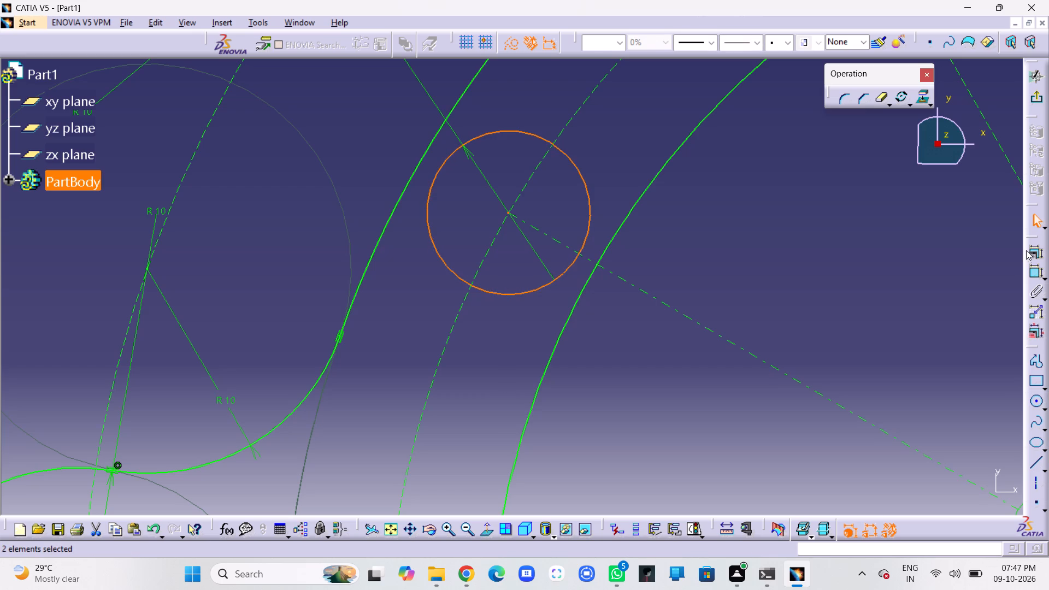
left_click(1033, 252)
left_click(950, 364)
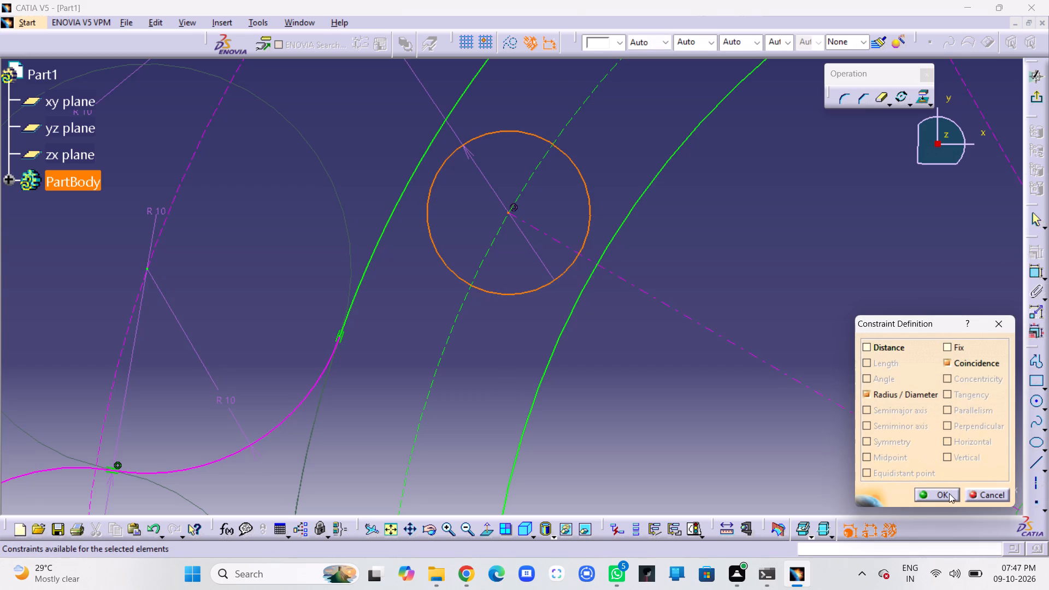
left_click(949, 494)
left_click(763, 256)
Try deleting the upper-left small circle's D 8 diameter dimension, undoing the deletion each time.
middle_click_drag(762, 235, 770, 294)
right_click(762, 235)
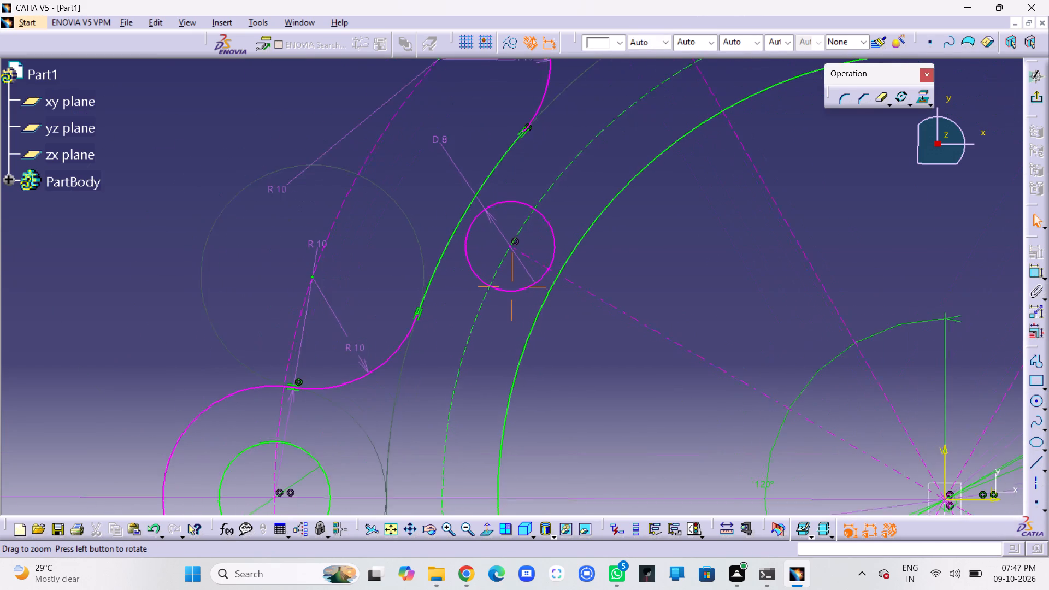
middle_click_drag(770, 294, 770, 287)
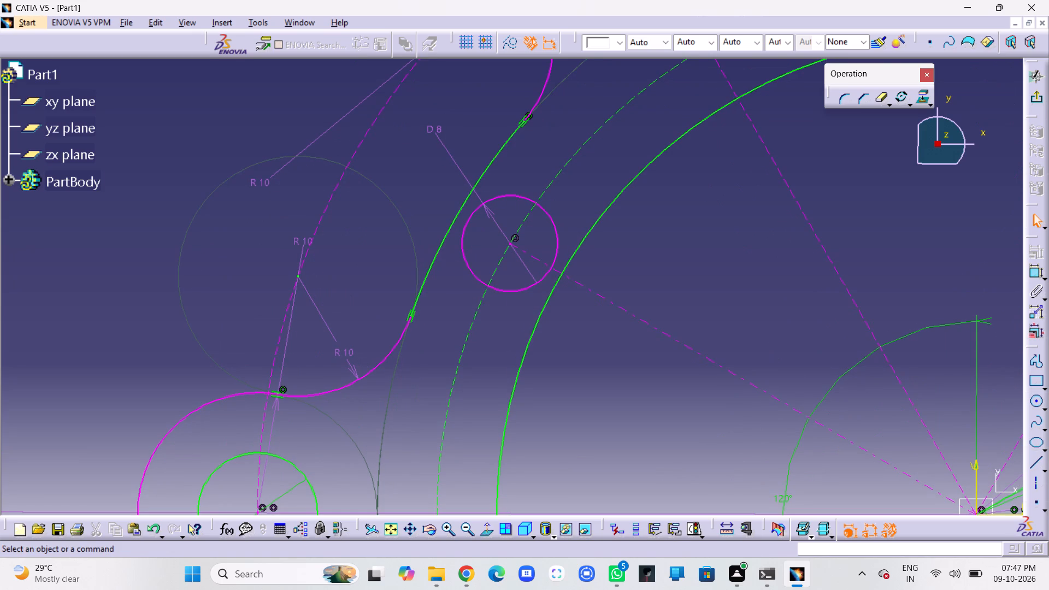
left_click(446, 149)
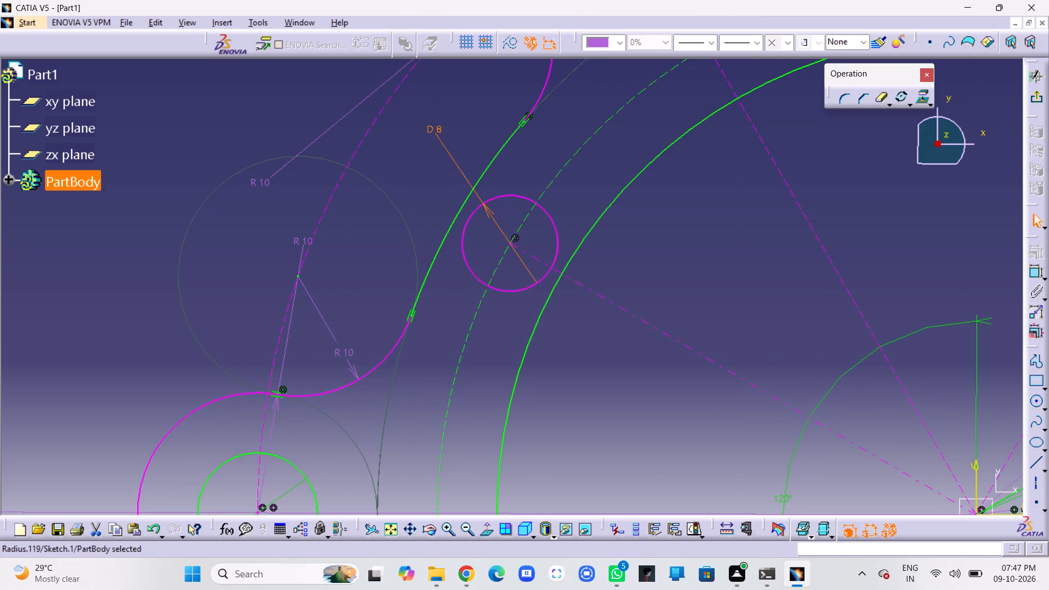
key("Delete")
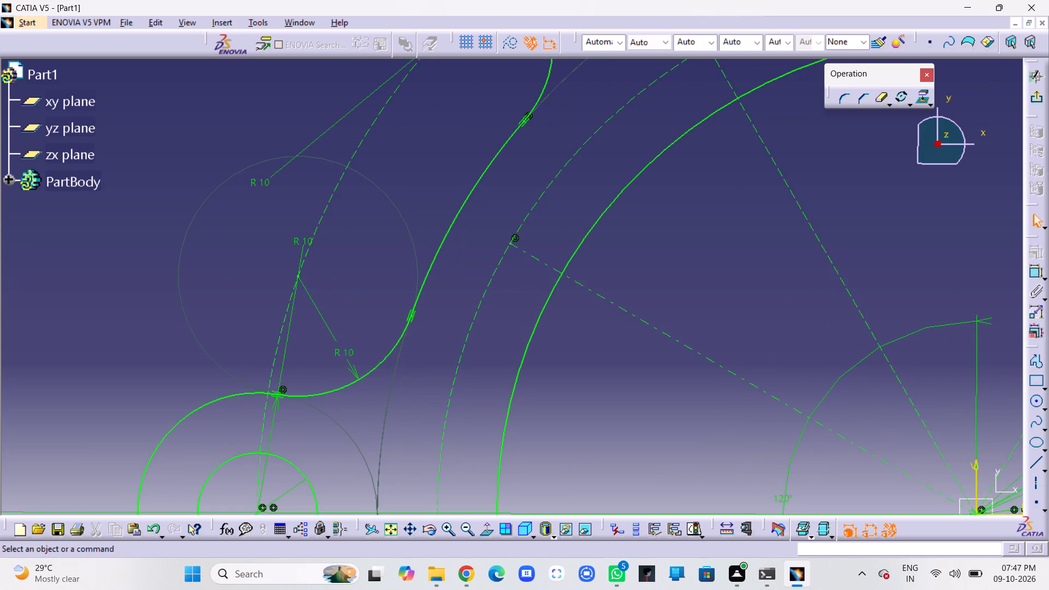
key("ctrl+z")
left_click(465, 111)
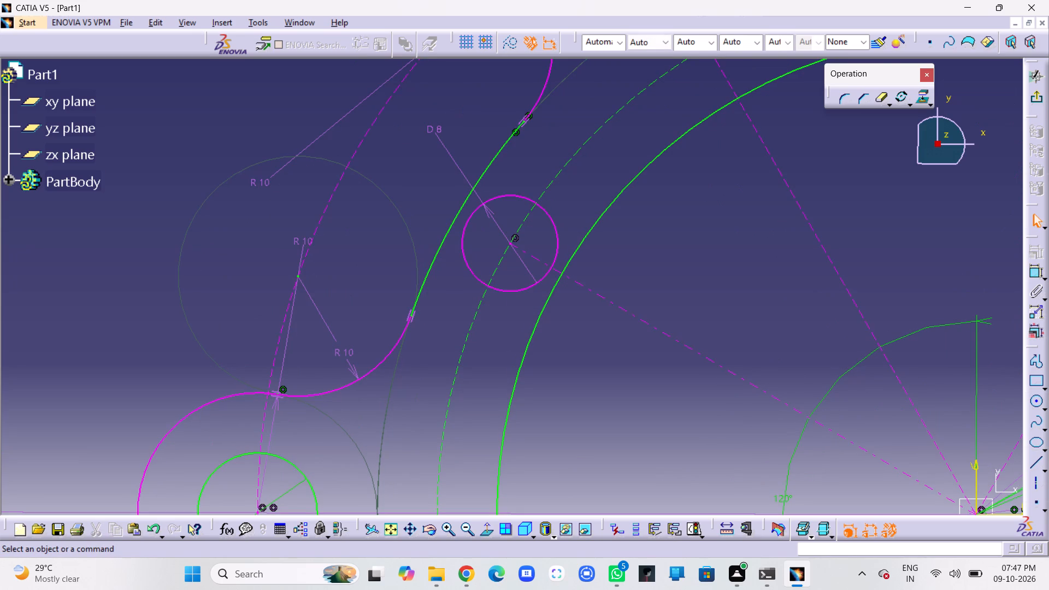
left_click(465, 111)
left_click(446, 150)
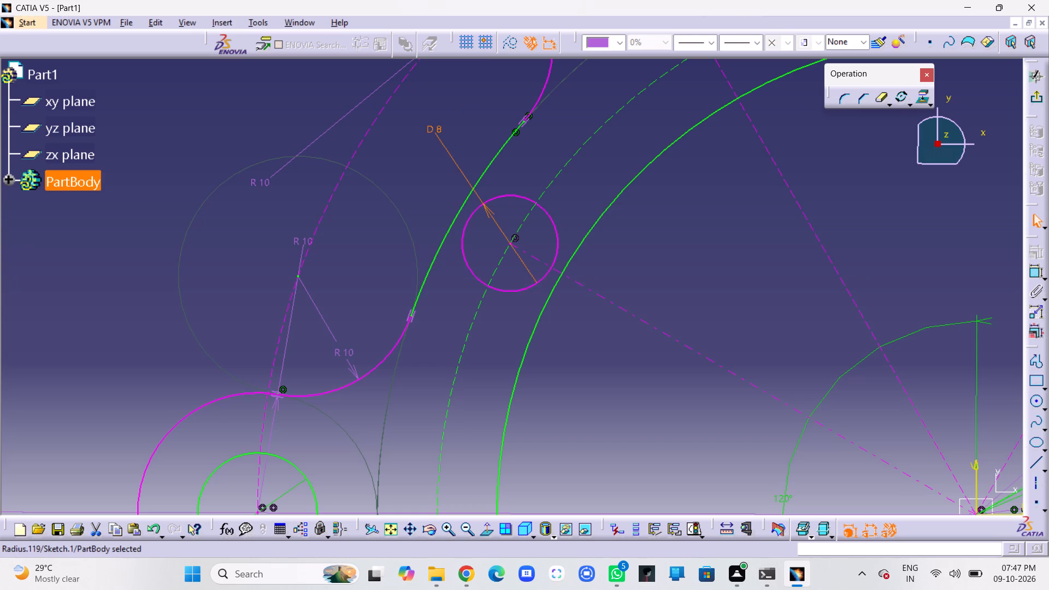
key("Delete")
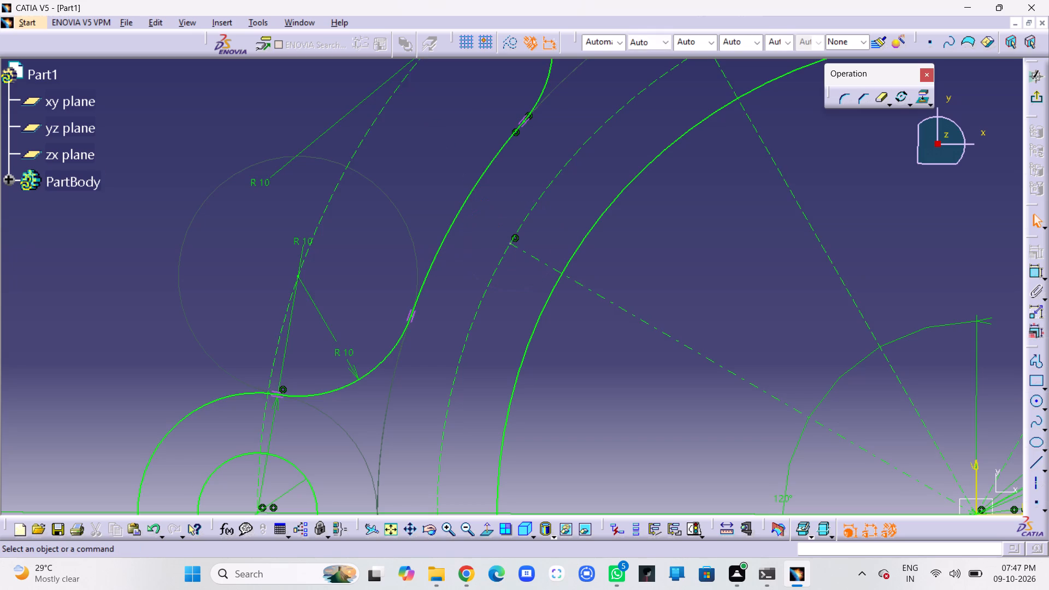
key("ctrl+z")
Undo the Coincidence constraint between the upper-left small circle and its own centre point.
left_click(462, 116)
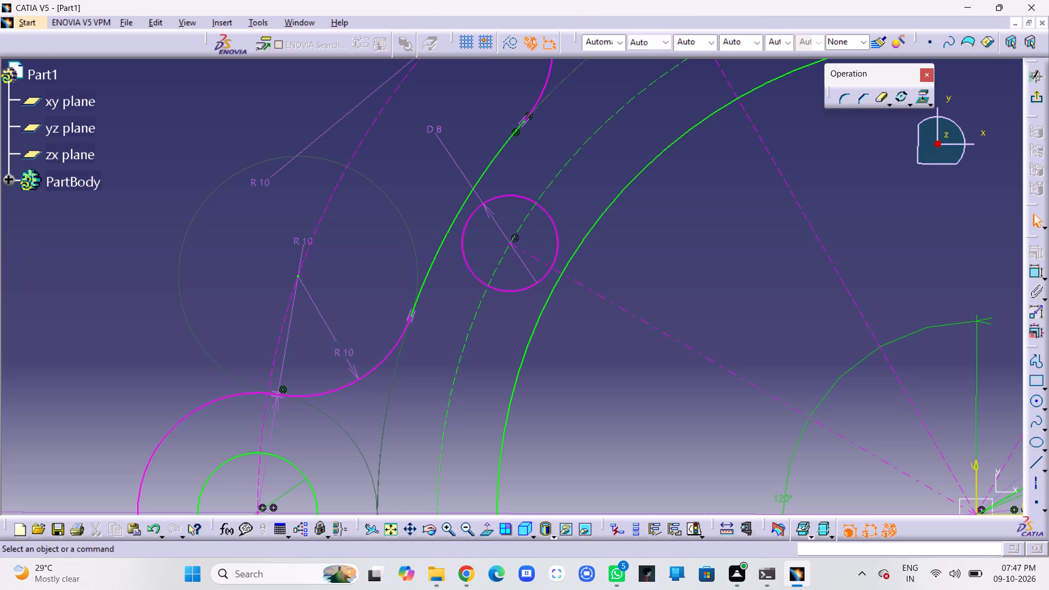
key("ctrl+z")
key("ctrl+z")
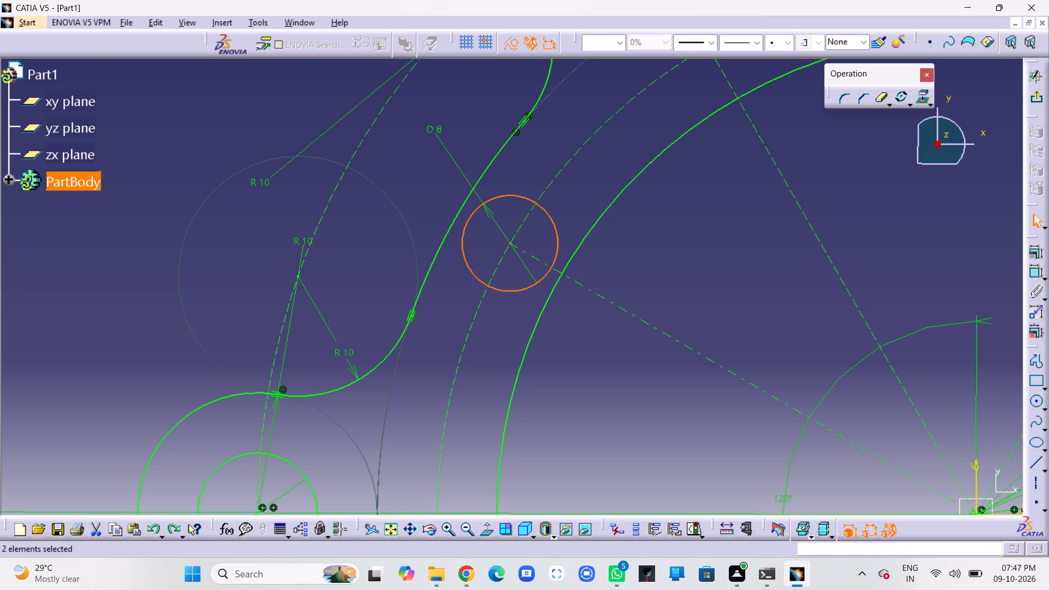
Add a Coincidence constraint between the upper-left small circle's centre point and the 90 mm construction circle.
left_click(462, 116)
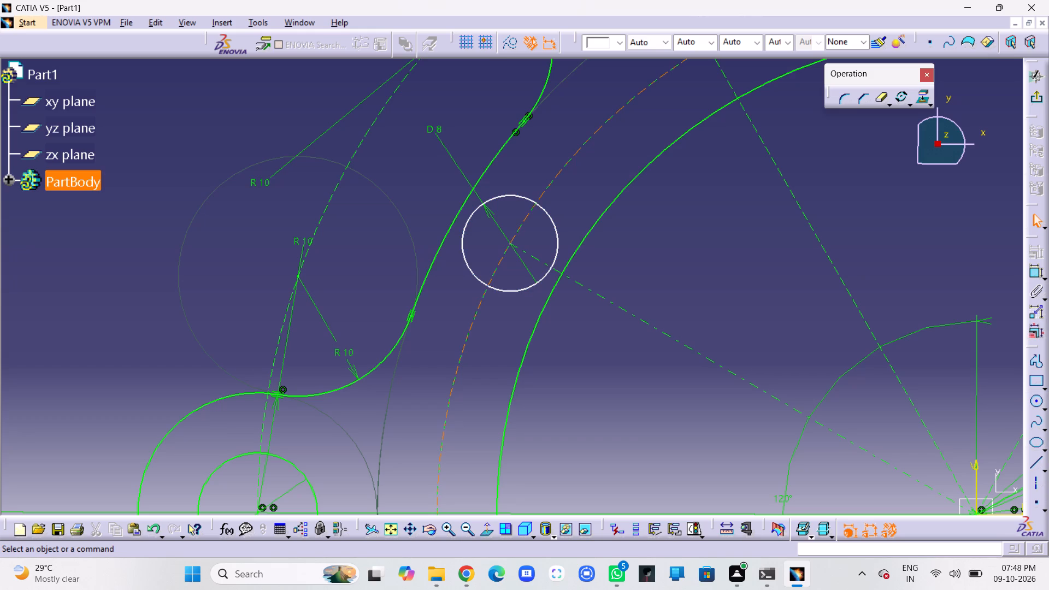
left_click(511, 243)
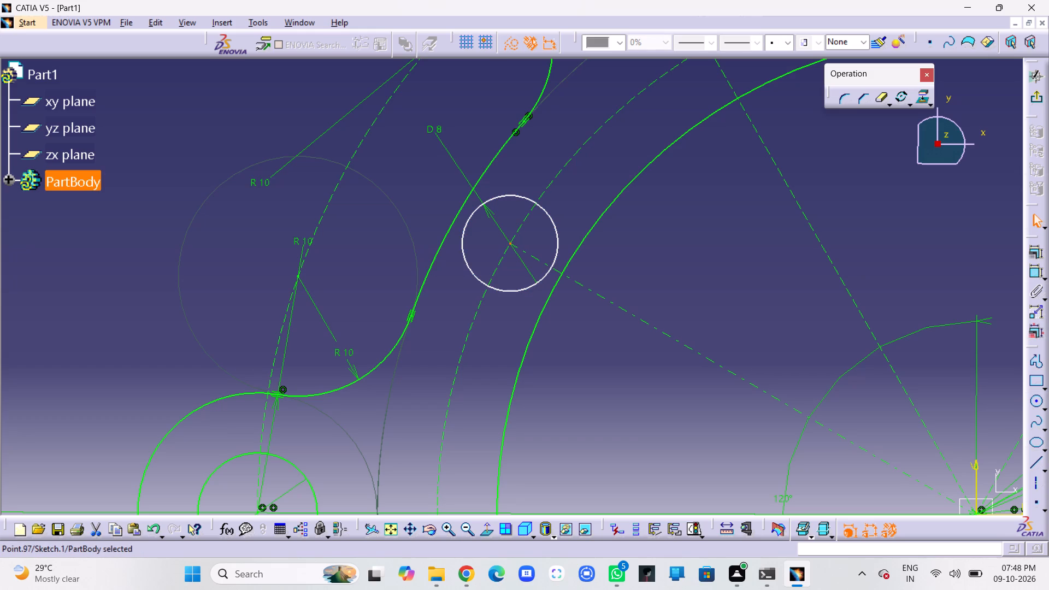
left_click(556, 172, "ctrl")
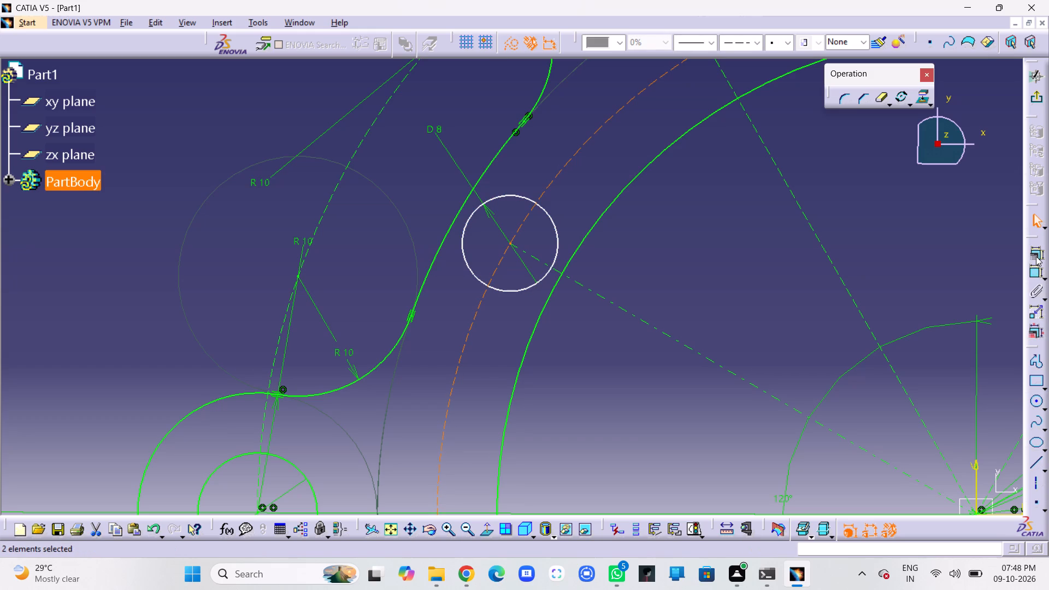
left_click(1036, 256)
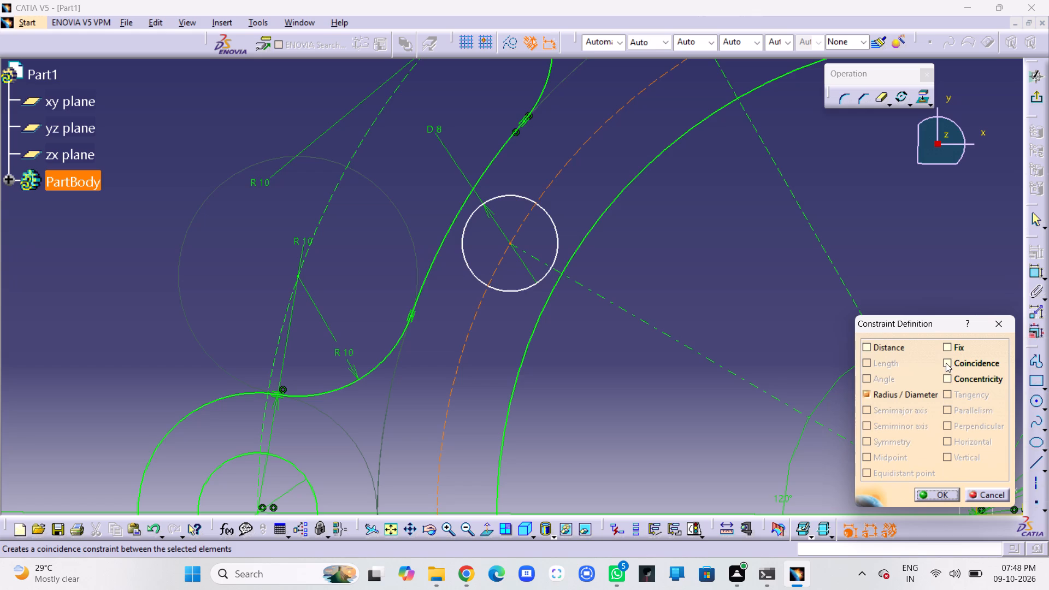
left_click(946, 363)
left_click(927, 494)
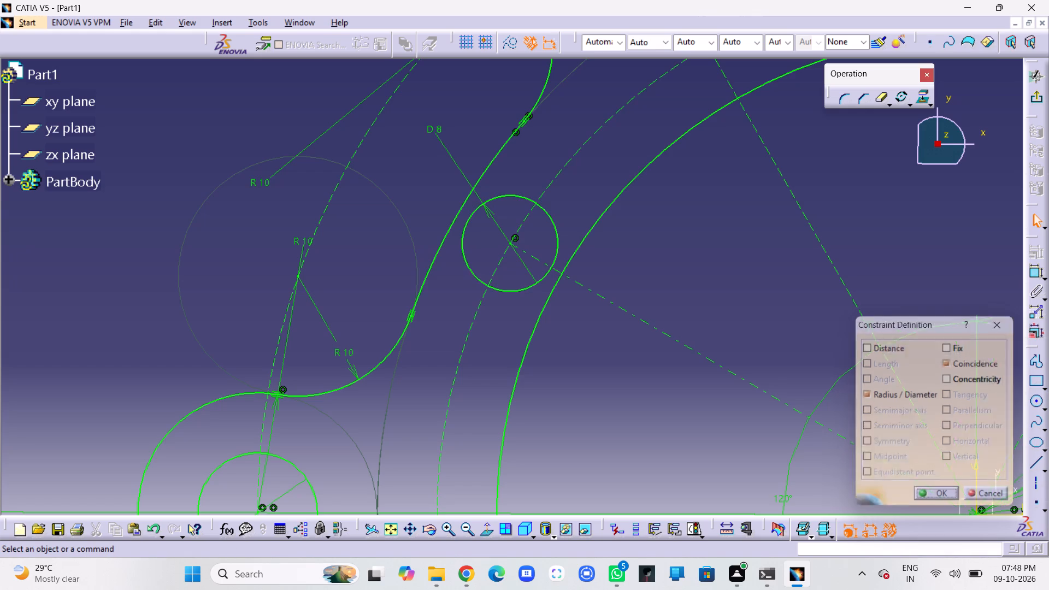
left_click(782, 312)
Exit the finished profile sketch and return to part modelling.
middle_click_drag(683, 211, 714, 386)
right_click(683, 211)
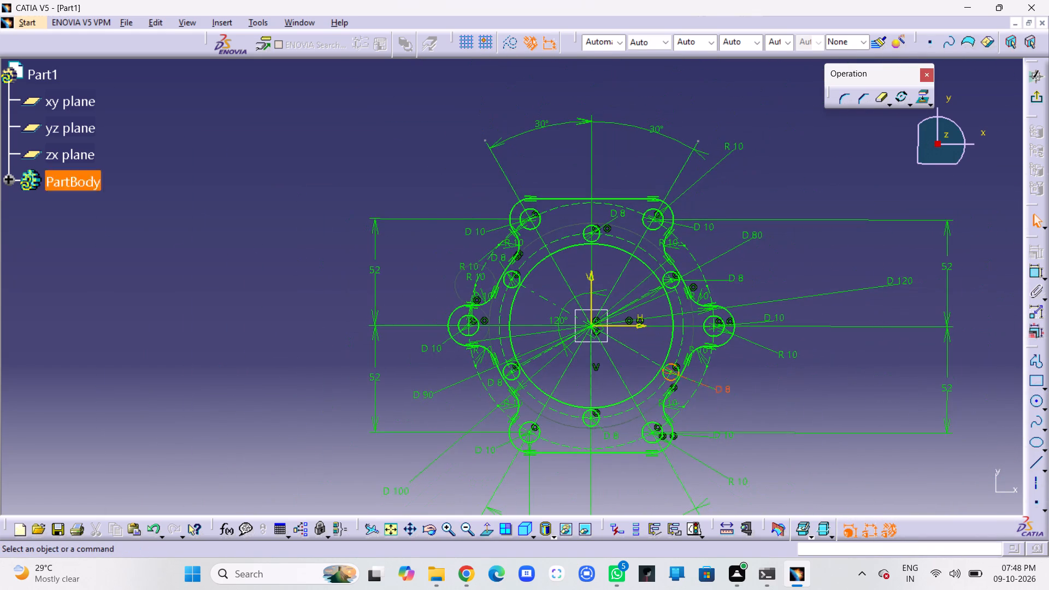
middle_click_drag(839, 384, 785, 302)
right_click(774, 335)
middle_click_drag(745, 325, 771, 320)
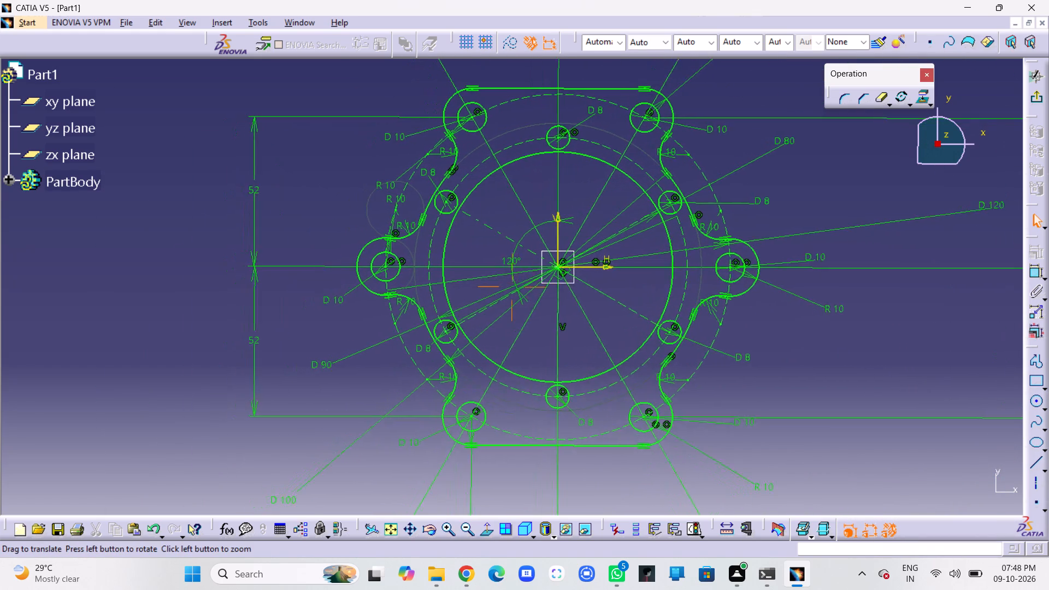
middle_click_drag(771, 320, 785, 339)
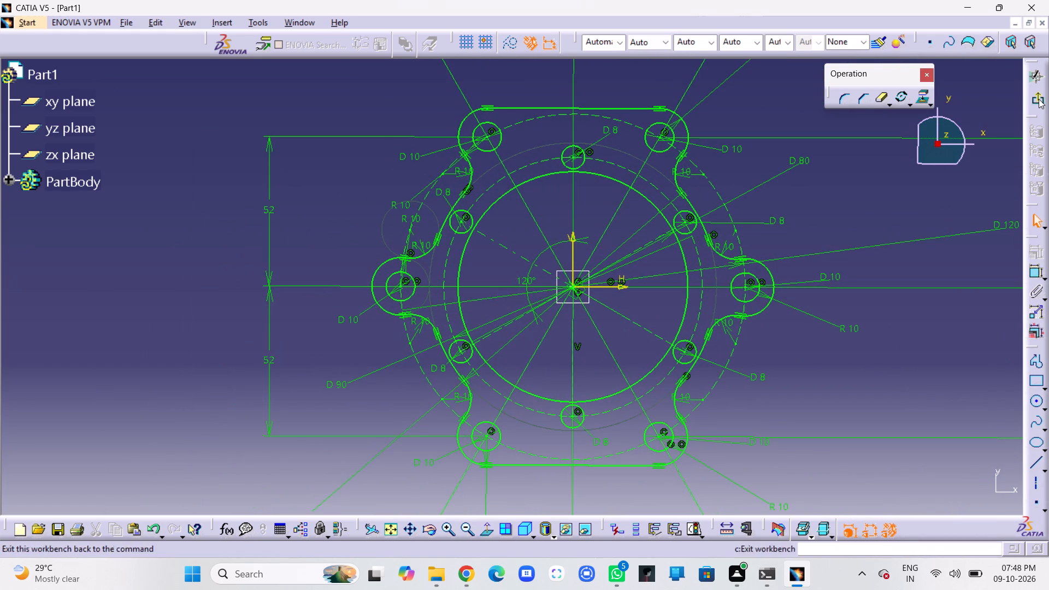
left_click(1039, 99)
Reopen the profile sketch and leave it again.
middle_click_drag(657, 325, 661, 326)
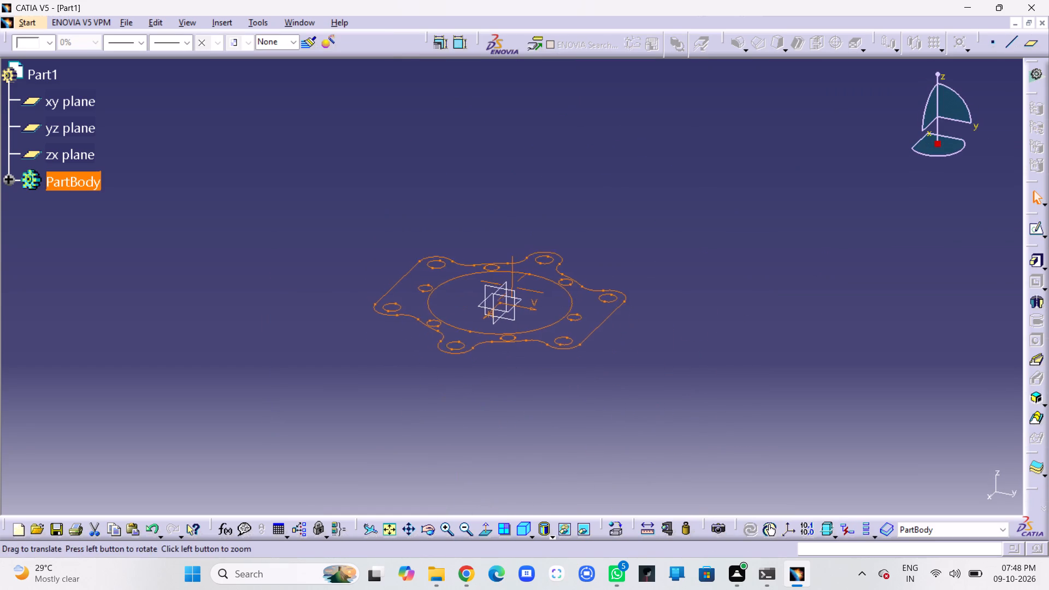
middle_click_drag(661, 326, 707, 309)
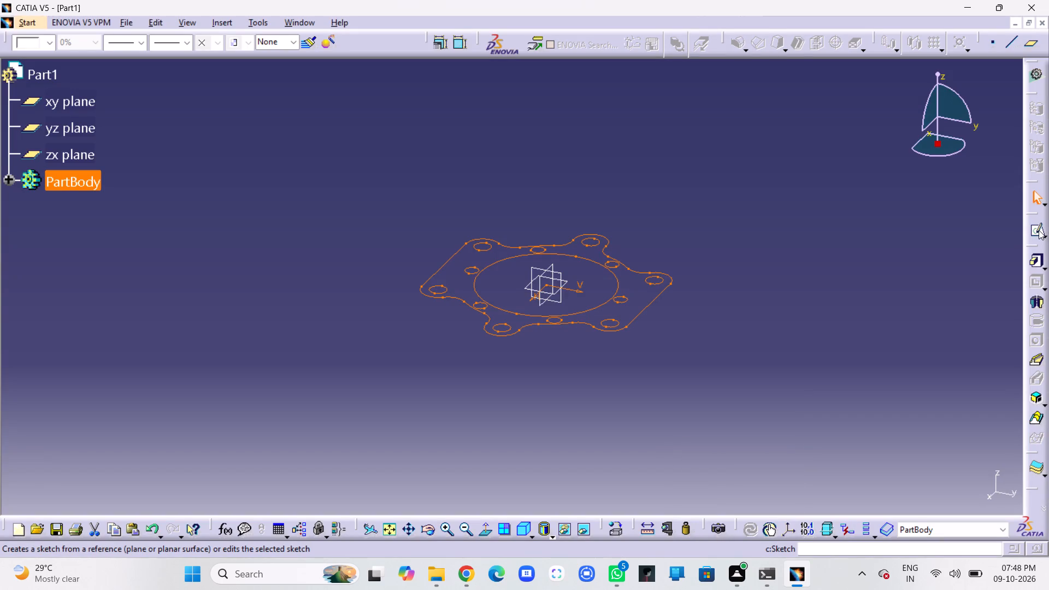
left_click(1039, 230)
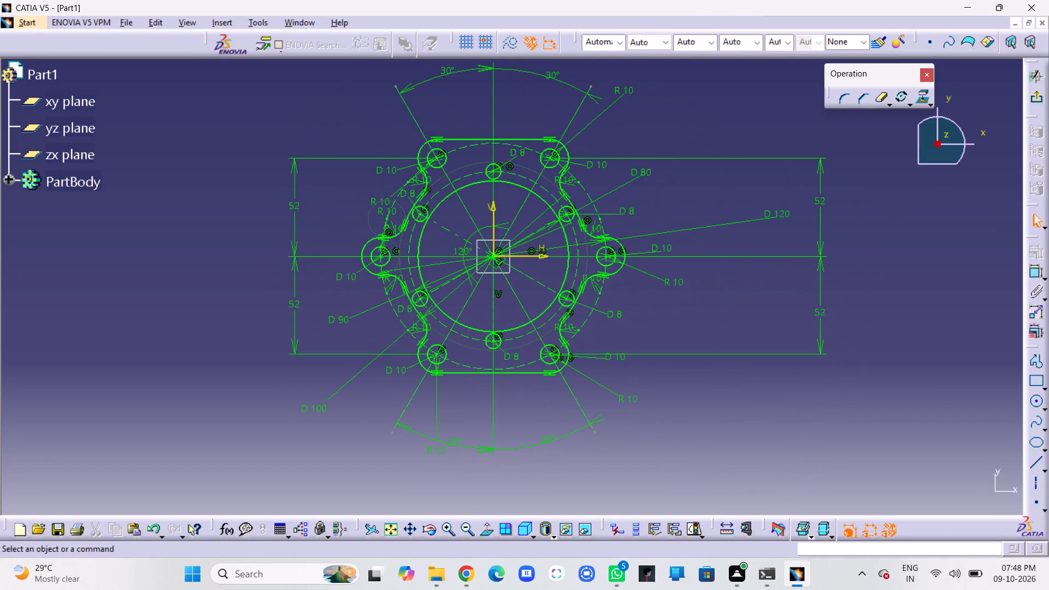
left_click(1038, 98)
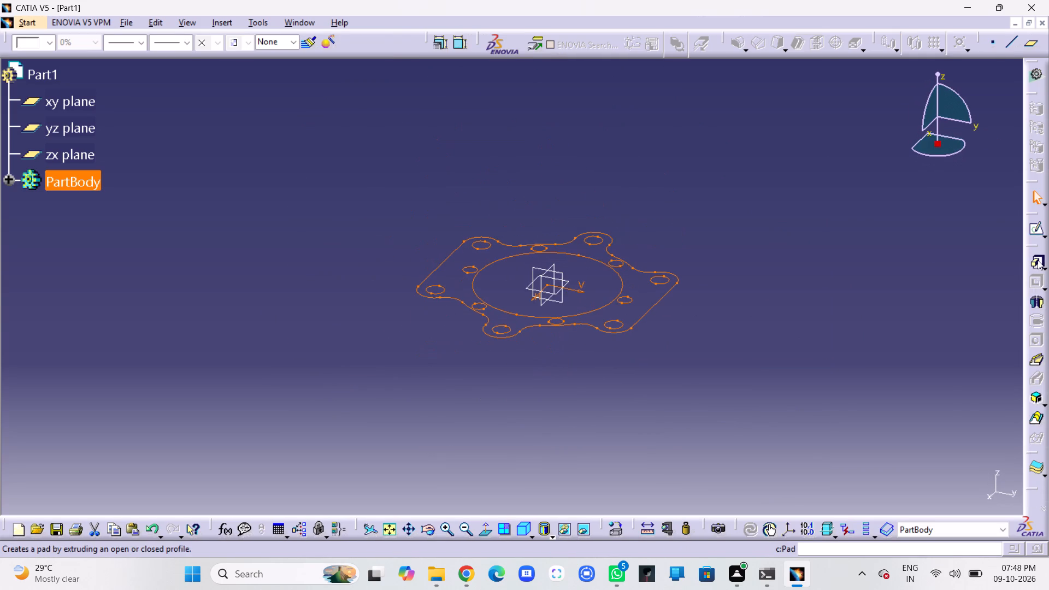
Pad the profile sketch with a length of 20 mm in the reversed direction.
left_click(1038, 260)
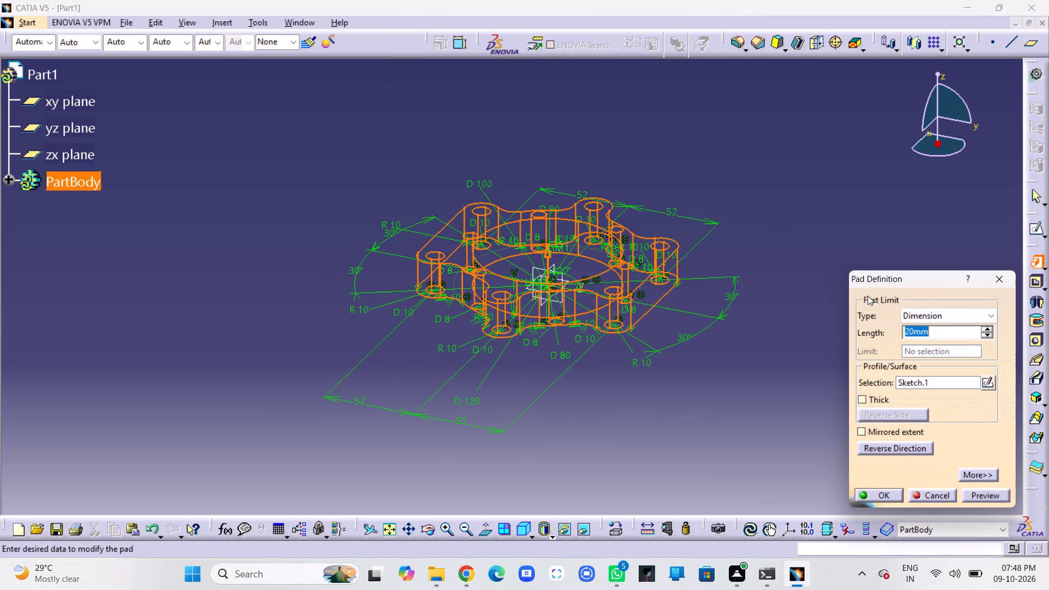
left_click(895, 446)
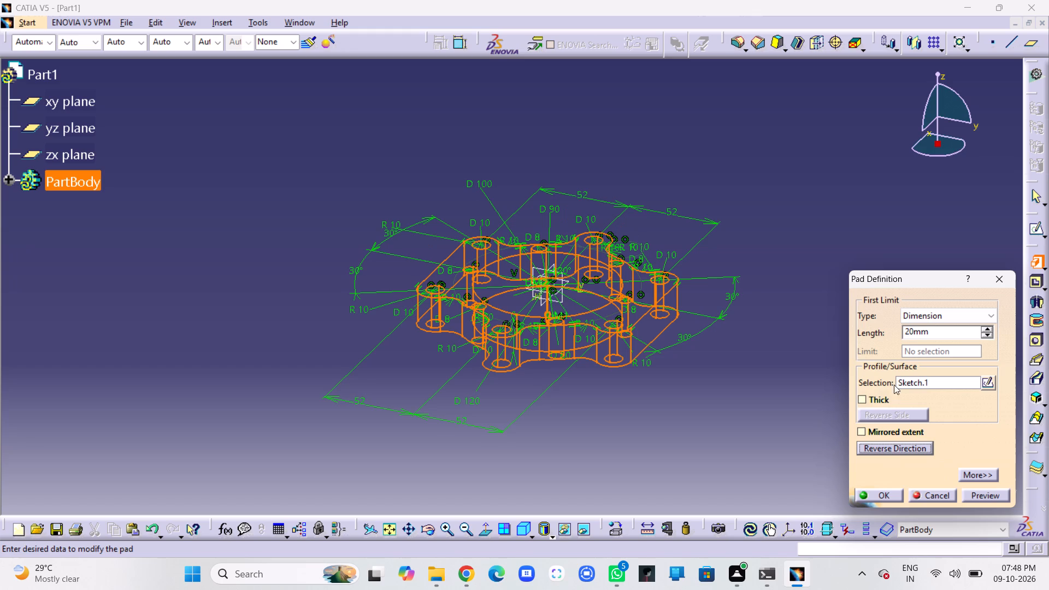
left_click(970, 494)
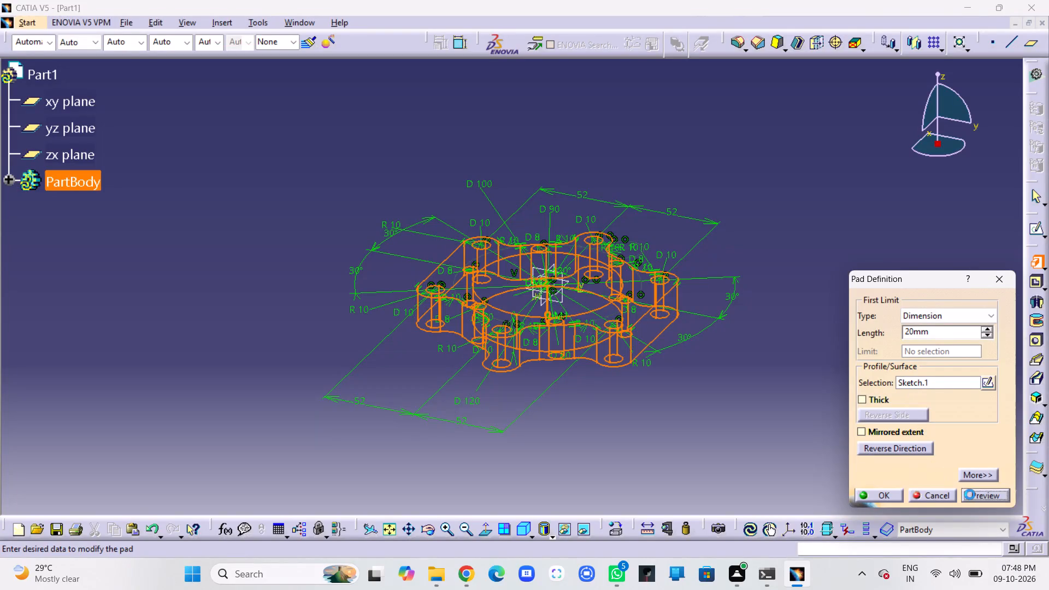
left_click(893, 499)
left_click(815, 416)
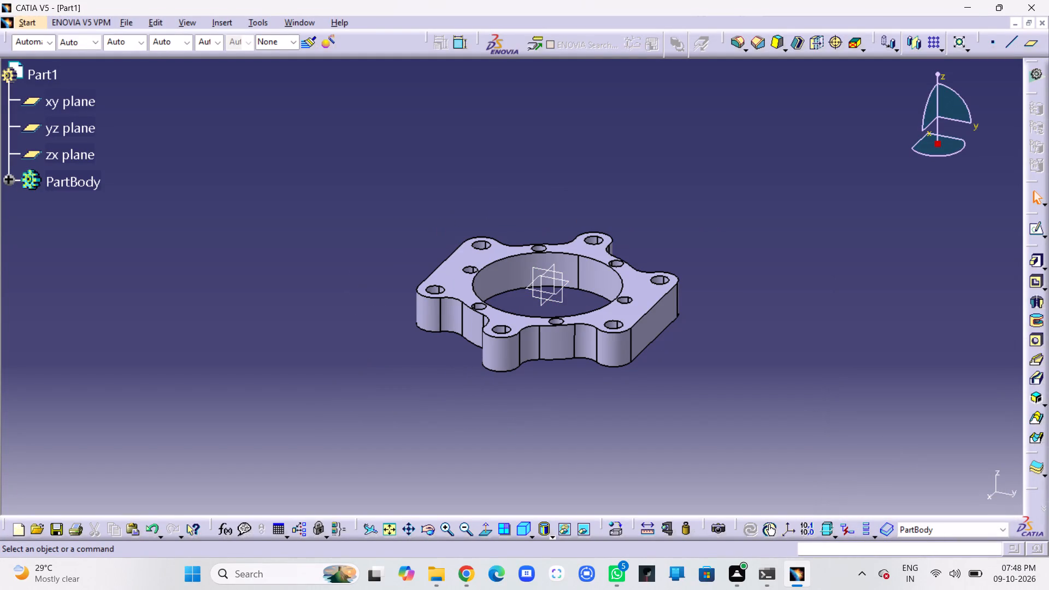
Examine the padded six-lobed solid from several angles.
middle_click_drag(545, 411, 549, 403)
right_click_drag(545, 411, 549, 403)
middle_click_drag(570, 424, 583, 375)
right_click_drag(570, 424, 583, 375)
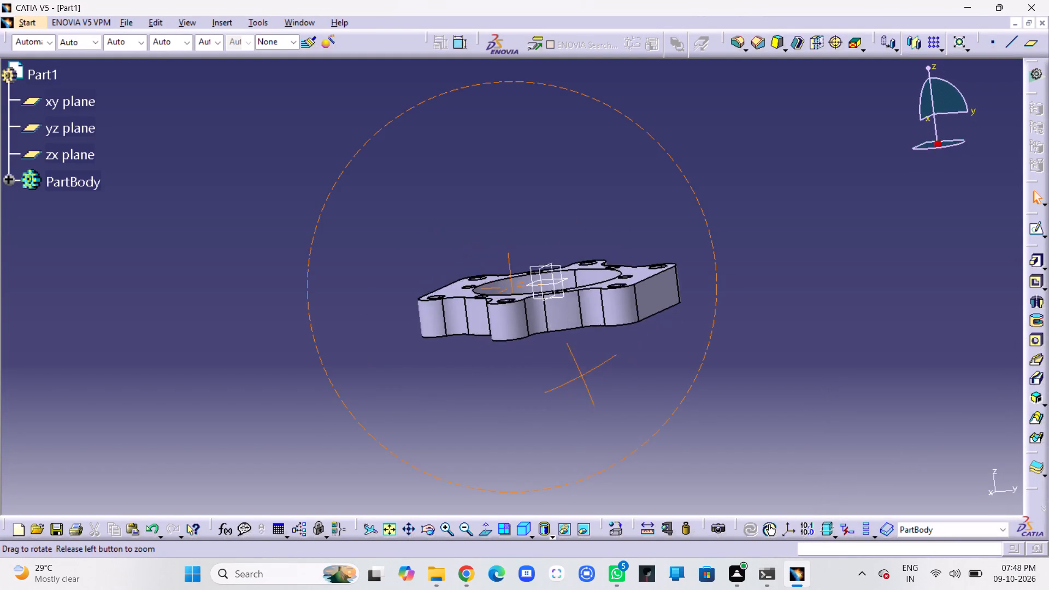
middle_click_drag(583, 375, 807, 364)
right_click_drag(583, 375, 805, 364)
middle_click(807, 364)
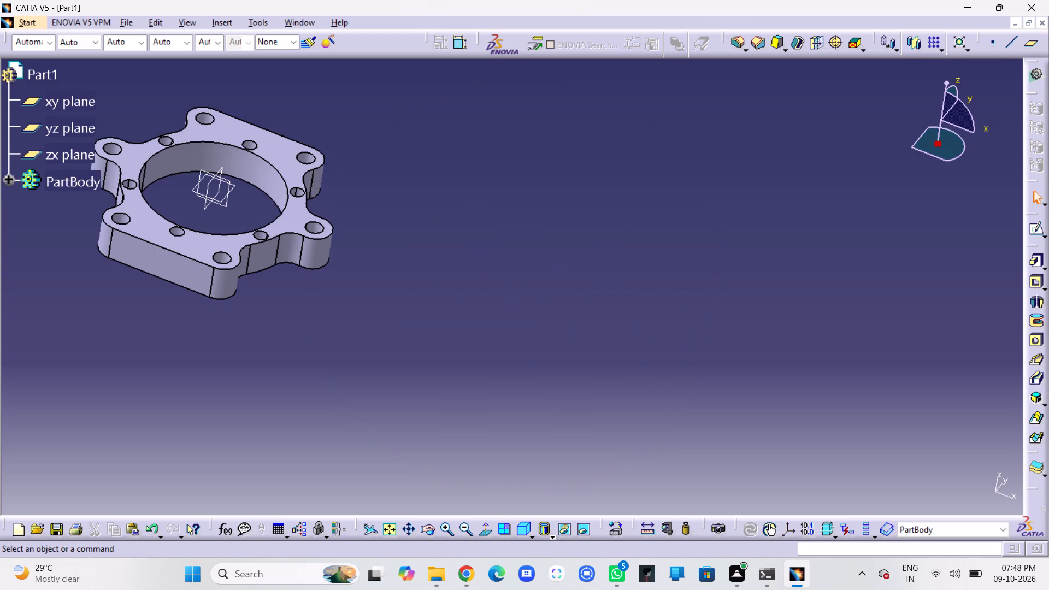
right_click_drag(805, 364, 774, 383)
middle_click_drag(374, 353, 750, 398)
right_click(753, 451)
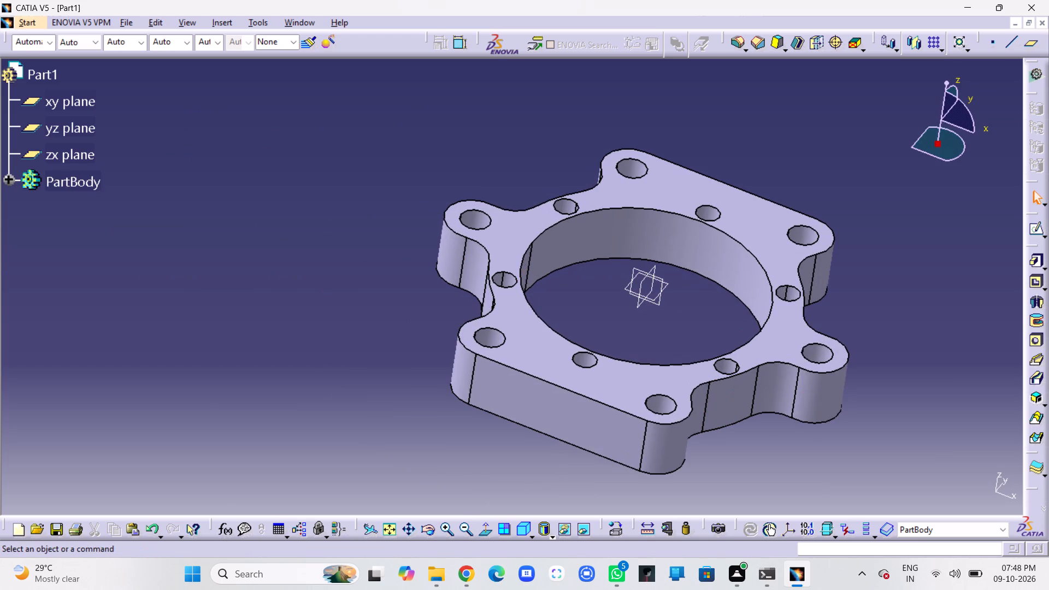
middle_click_drag(768, 304, 679, 302)
right_click_drag(768, 305, 679, 302)
middle_click_drag(858, 319, 611, 343)
right_click_drag(564, 347, 611, 343)
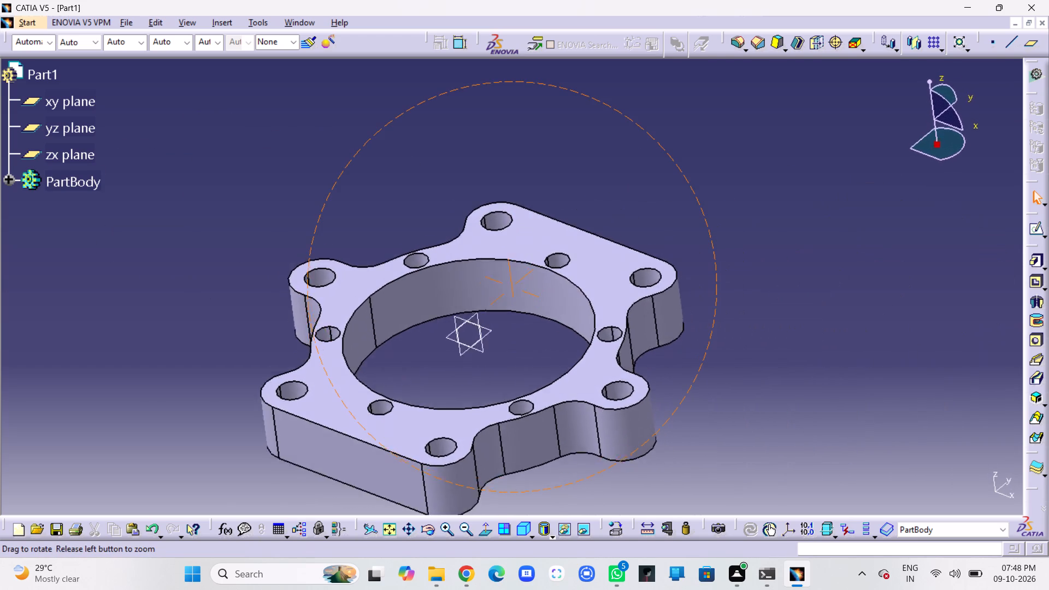
middle_click_drag(611, 343, 533, 353)
right_click_drag(611, 343, 521, 317)
middle_click_drag(532, 352, 523, 336)
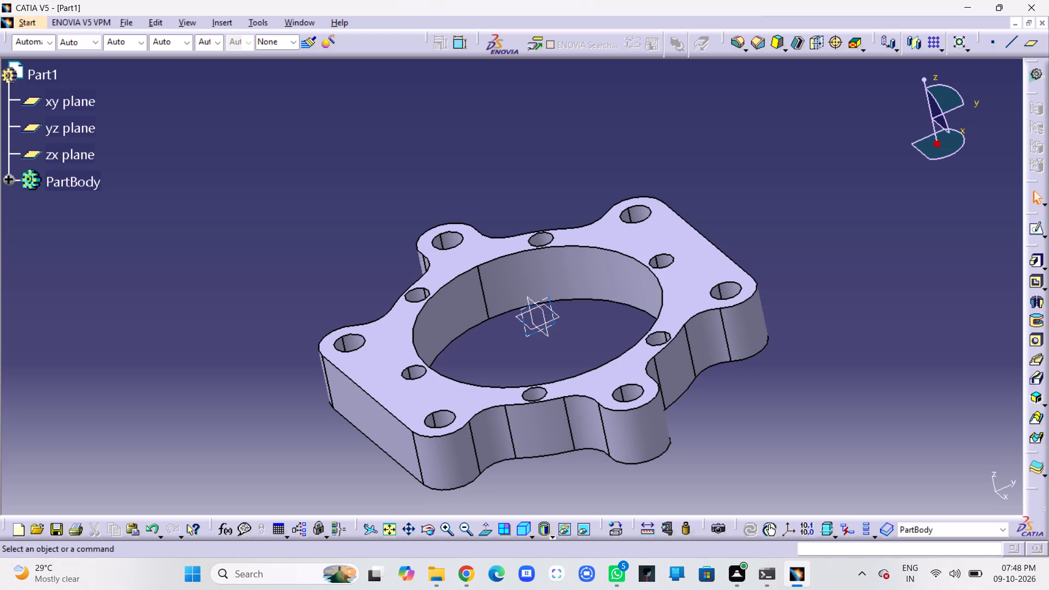
Start a new sketch on the xy plane, at the top face of the pad.
left_click(558, 314)
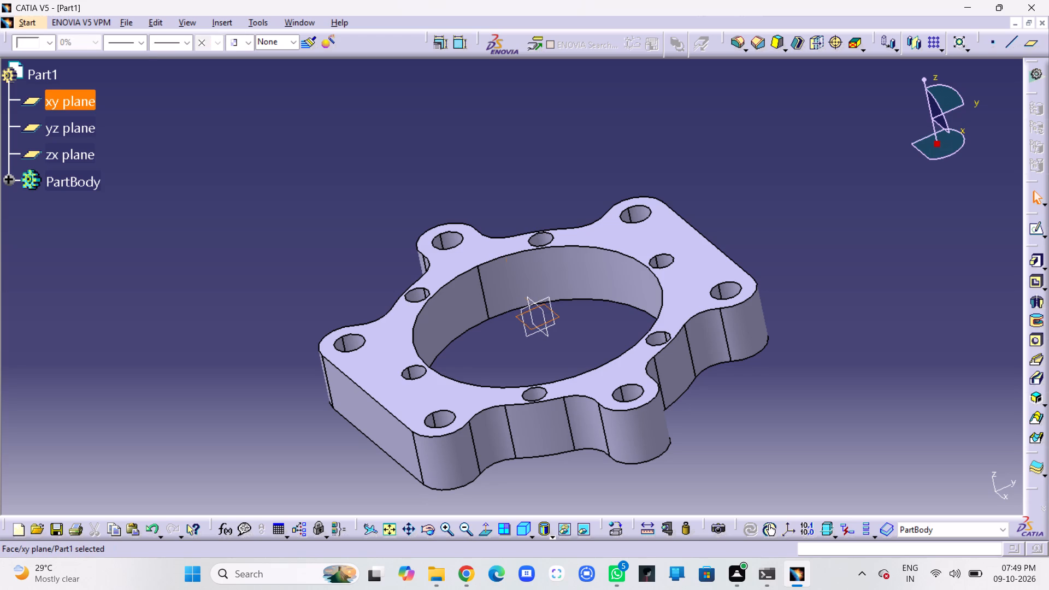
middle_click_drag(777, 423, 627, 392)
right_click_drag(777, 423, 627, 392)
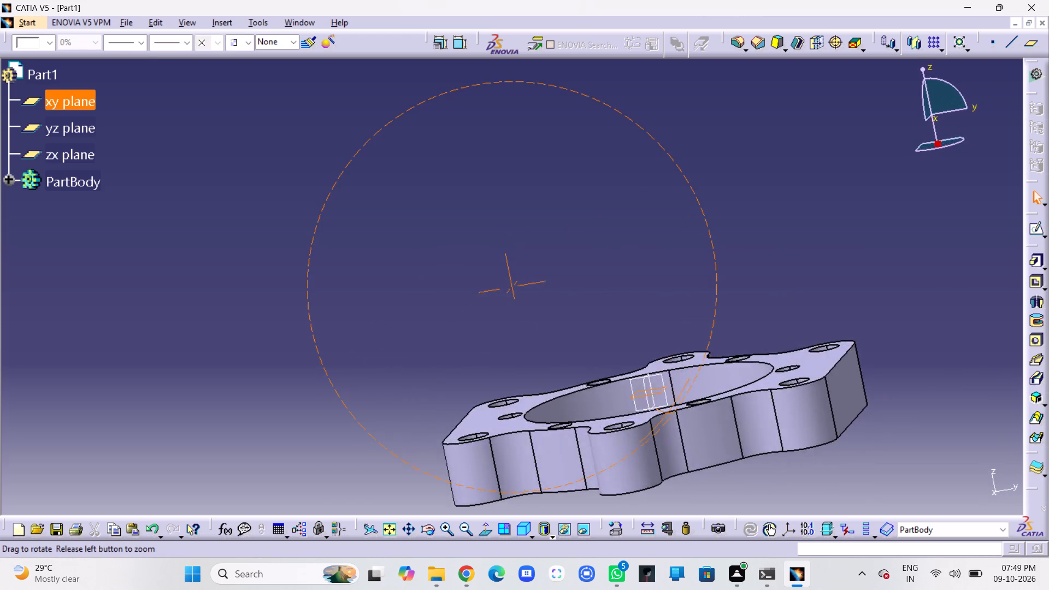
middle_click_drag(627, 392, 706, 373)
right_click_drag(627, 392, 706, 373)
middle_click(593, 370)
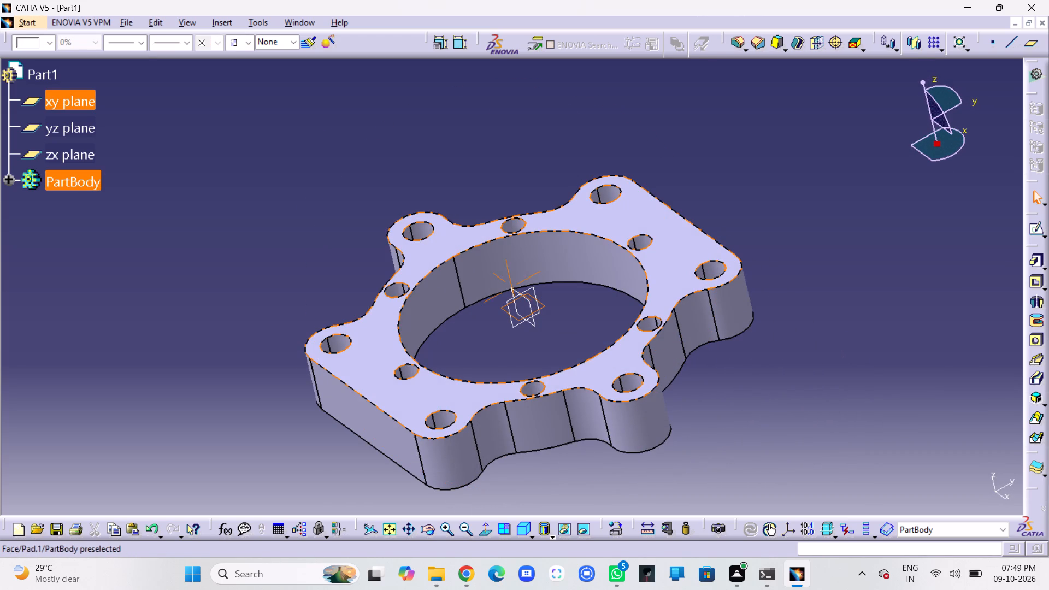
middle_click_drag(593, 369, 585, 348)
right_click_drag(596, 369, 585, 348)
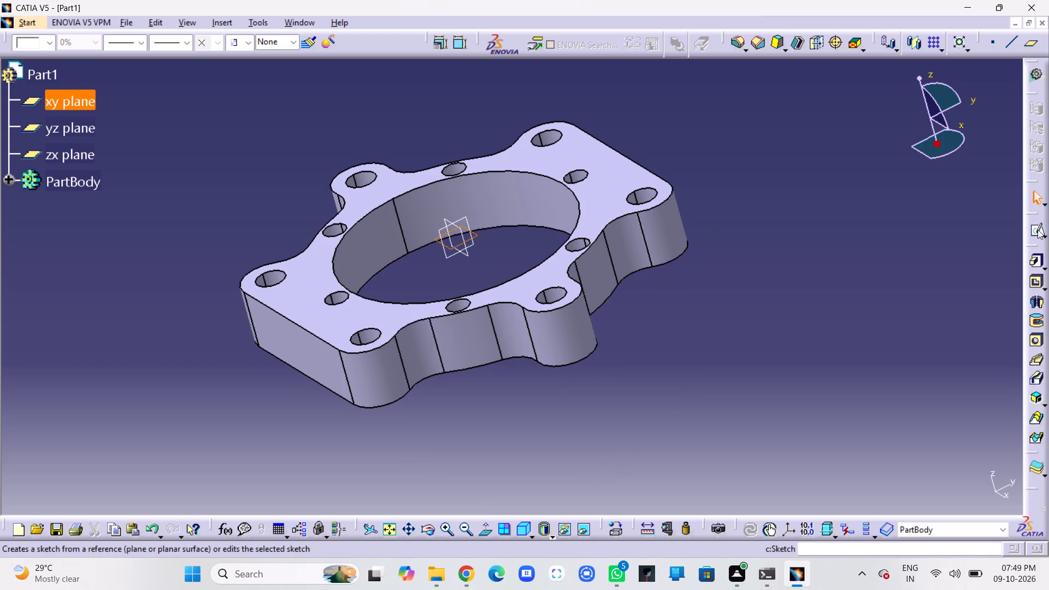
left_click(1038, 229)
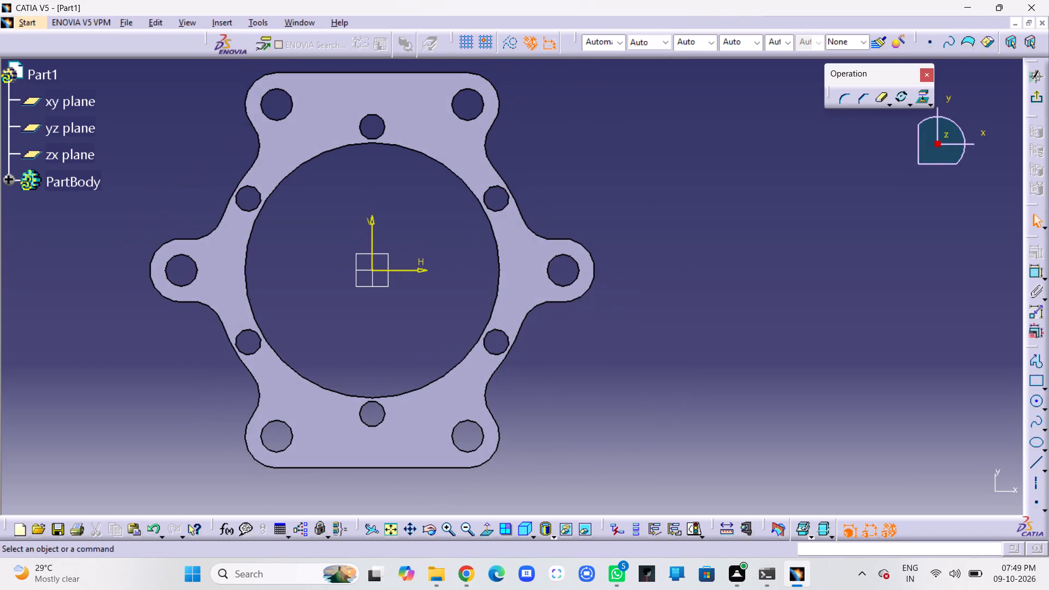
Project the edge of the upper-right lobe's 10 mm hole into the new sketch.
middle_click_drag(707, 306, 902, 322)
right_click(902, 322)
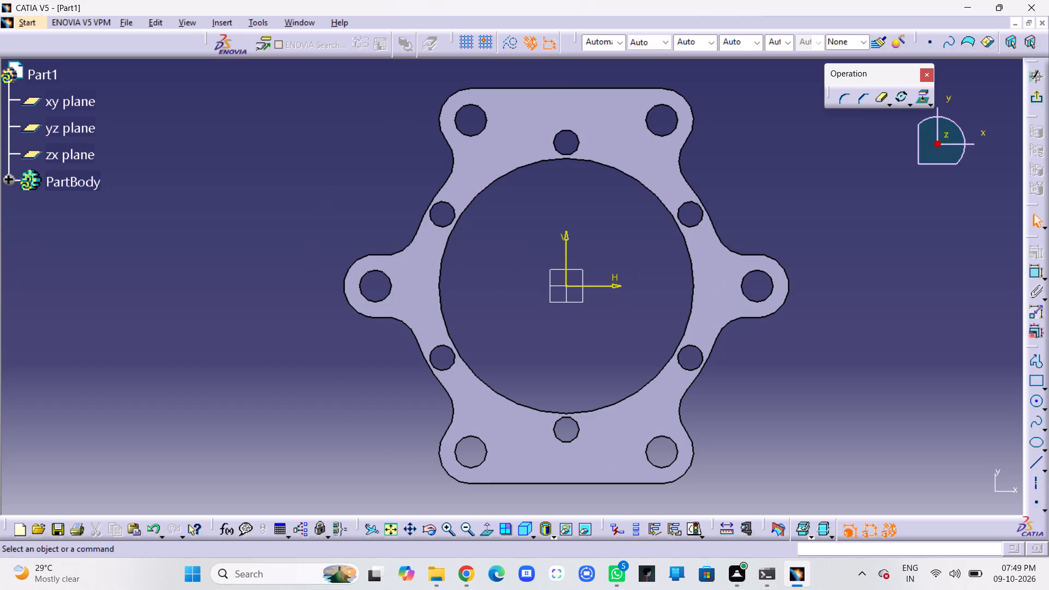
left_click(662, 134, "ctrl")
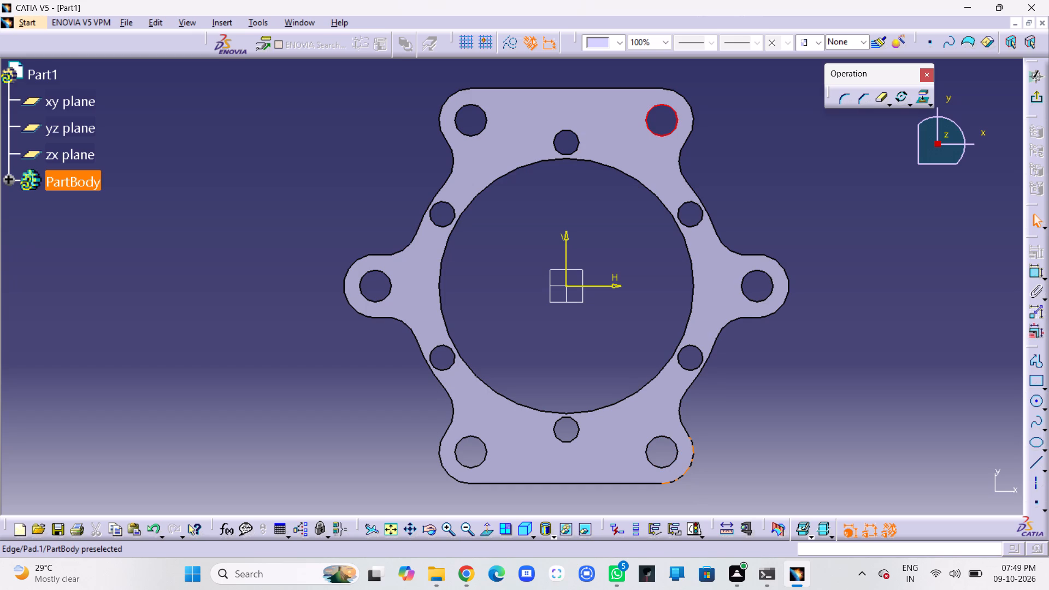
left_click(921, 100)
left_click(871, 165)
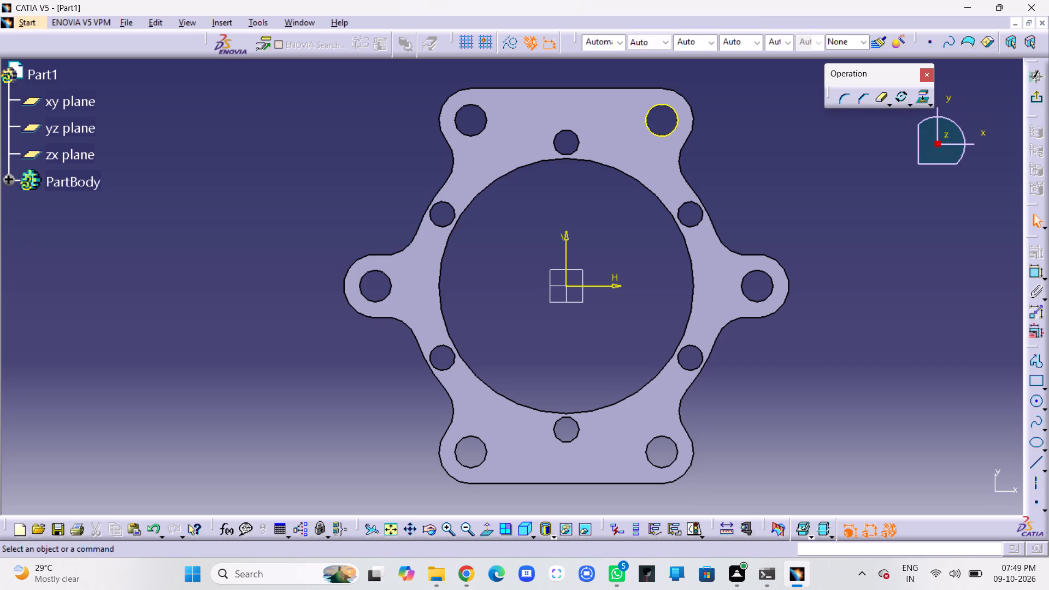
Draw a larger circle concentric with the projected upper-right hole edge, staying within the lobe.
left_click(1039, 402)
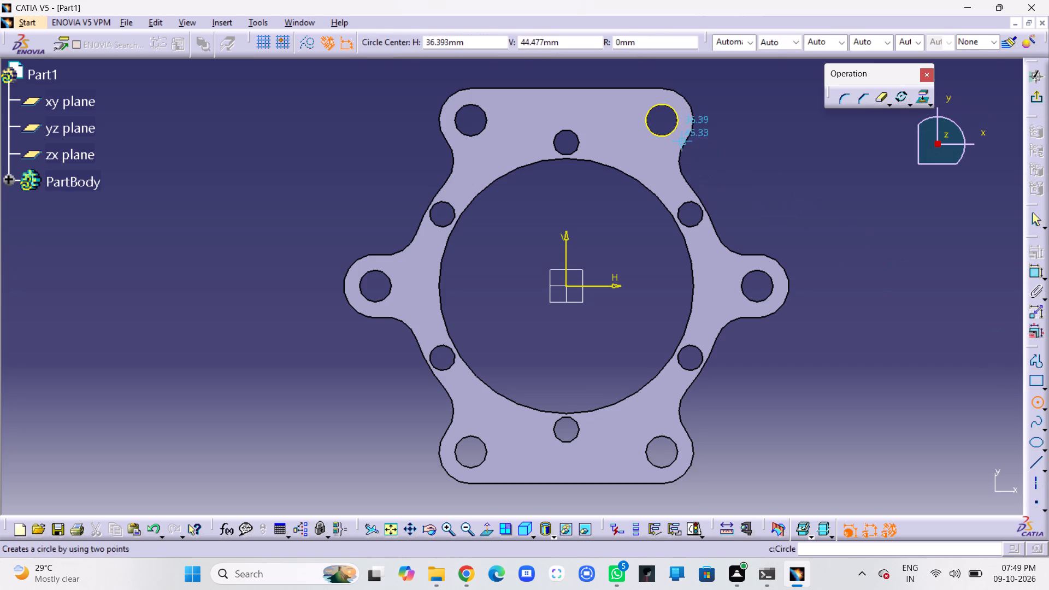
left_click(661, 118)
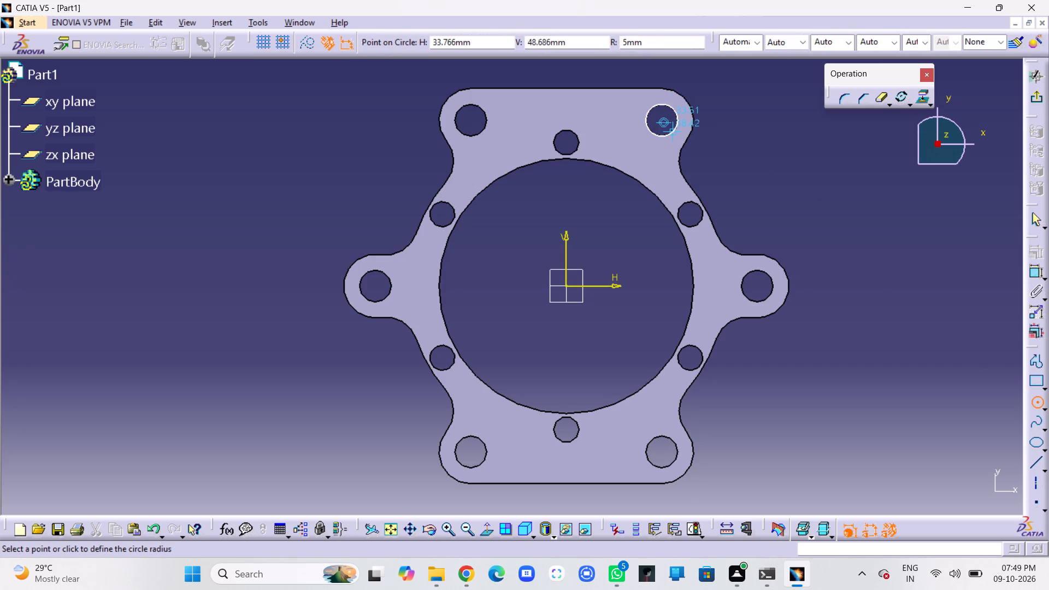
left_click(669, 144)
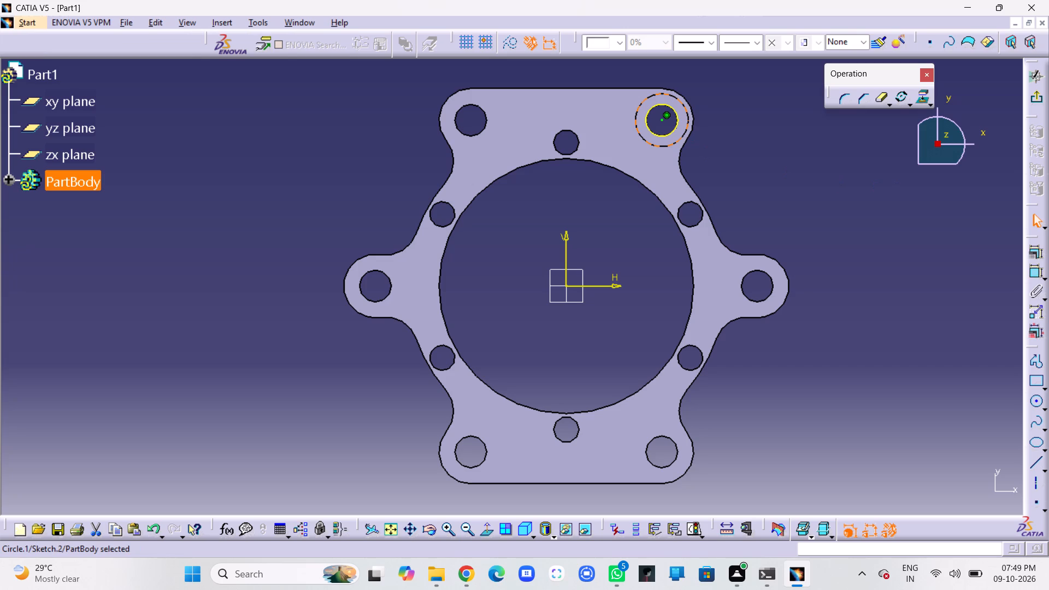
left_click(880, 254)
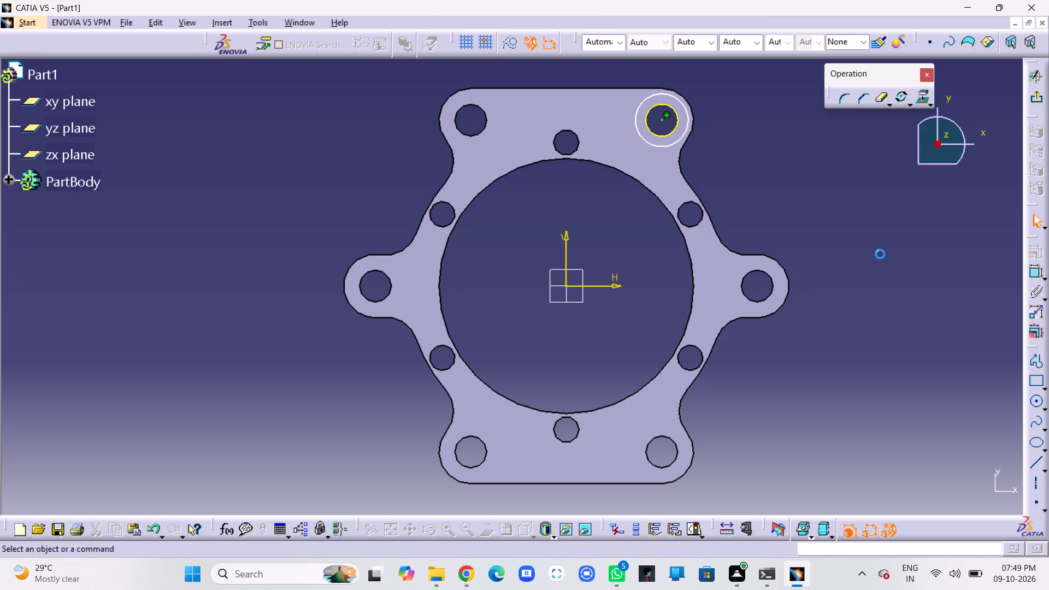
Constrain the circle around the upper-right hole to coincide with the lobe's outer arc edge.
left_click(682, 107, "ctrl")
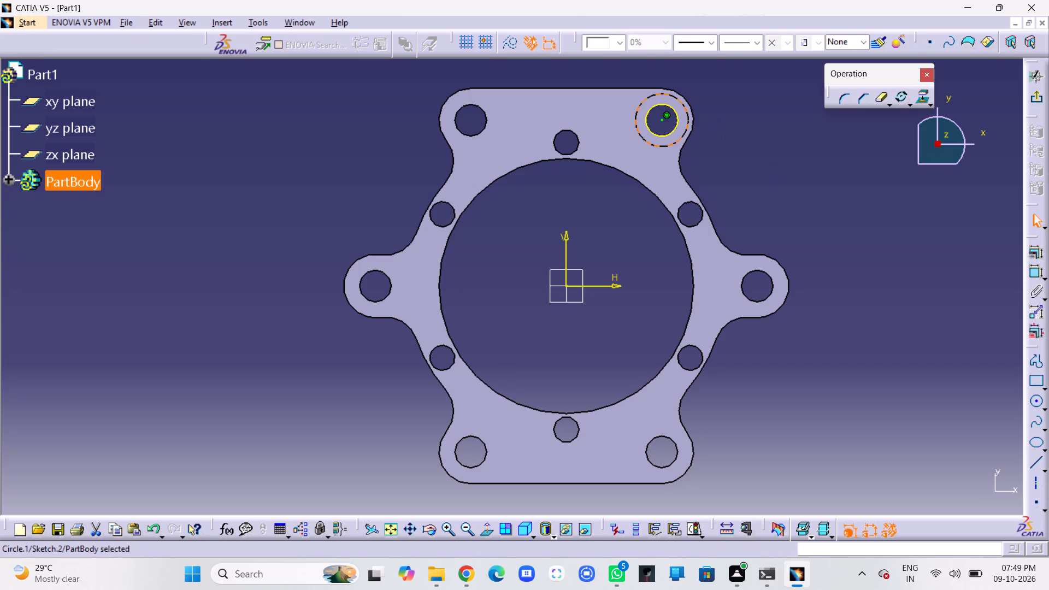
left_click(687, 98, "ctrl")
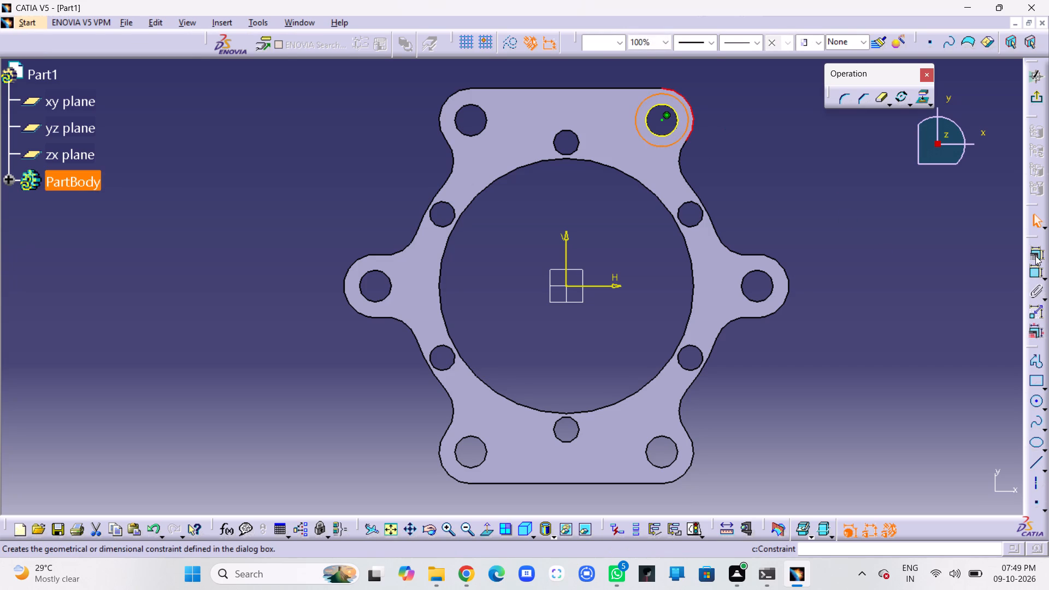
left_click(1035, 256)
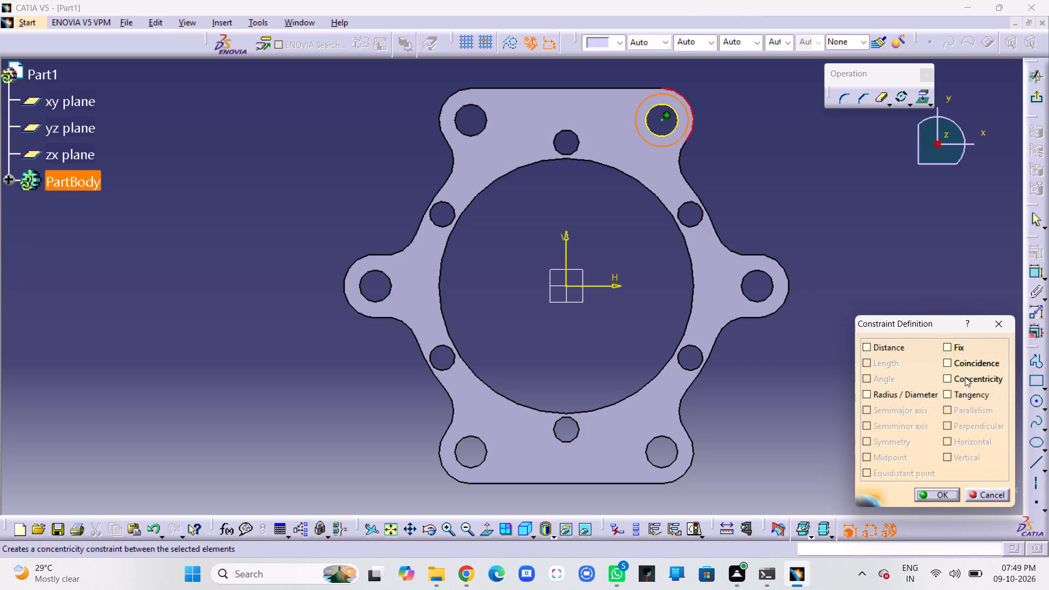
left_click(965, 377)
left_click(944, 376)
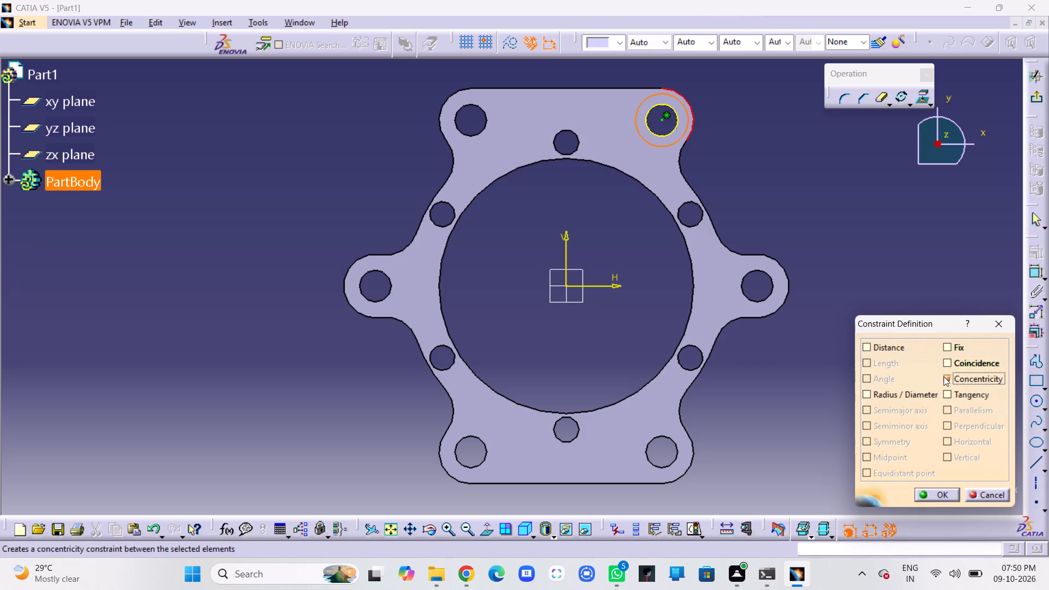
left_click(946, 364)
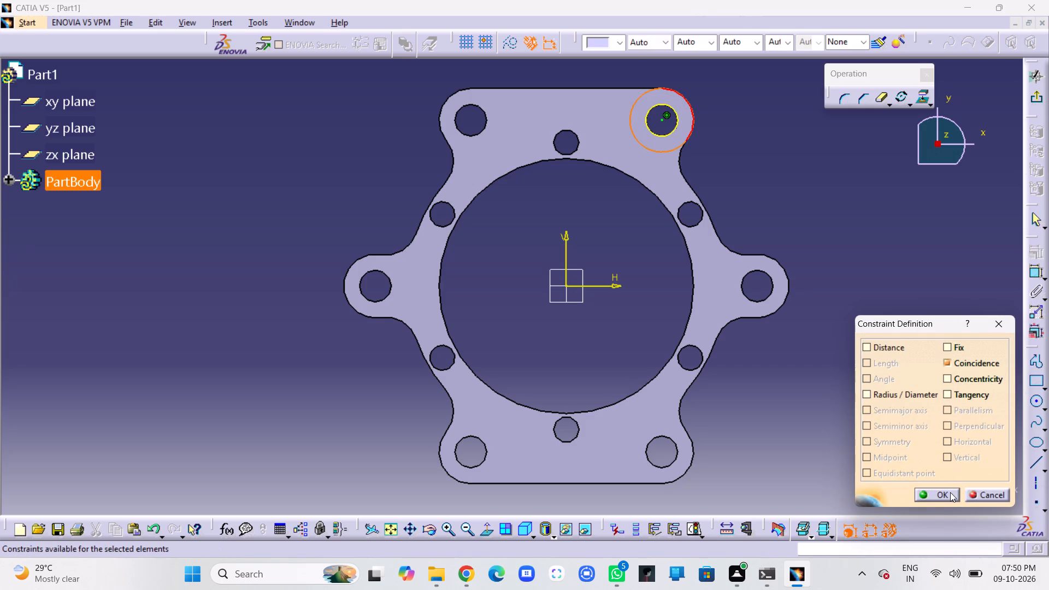
left_click(950, 492)
left_click(877, 346)
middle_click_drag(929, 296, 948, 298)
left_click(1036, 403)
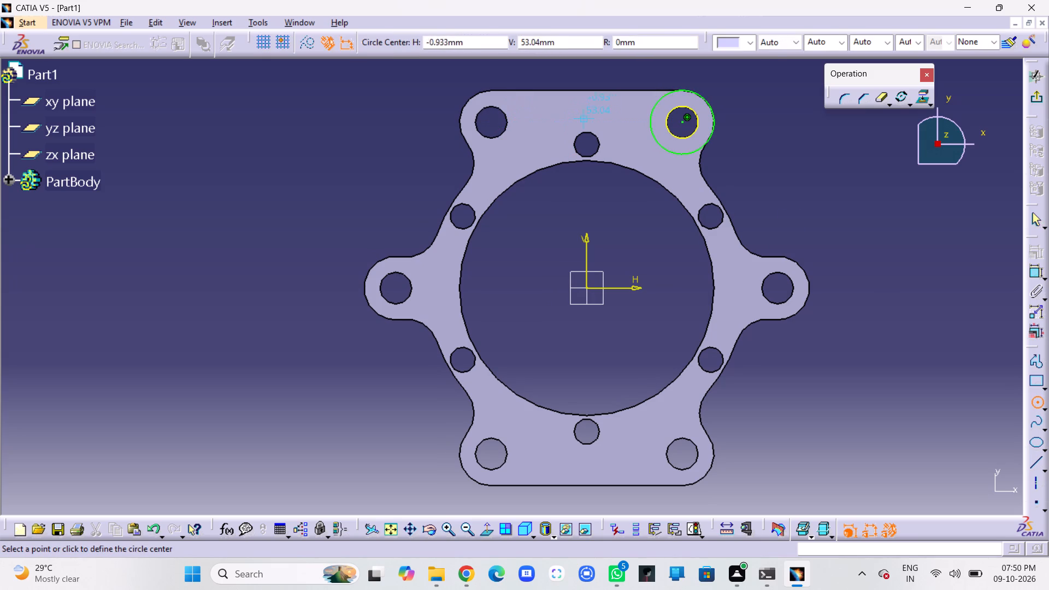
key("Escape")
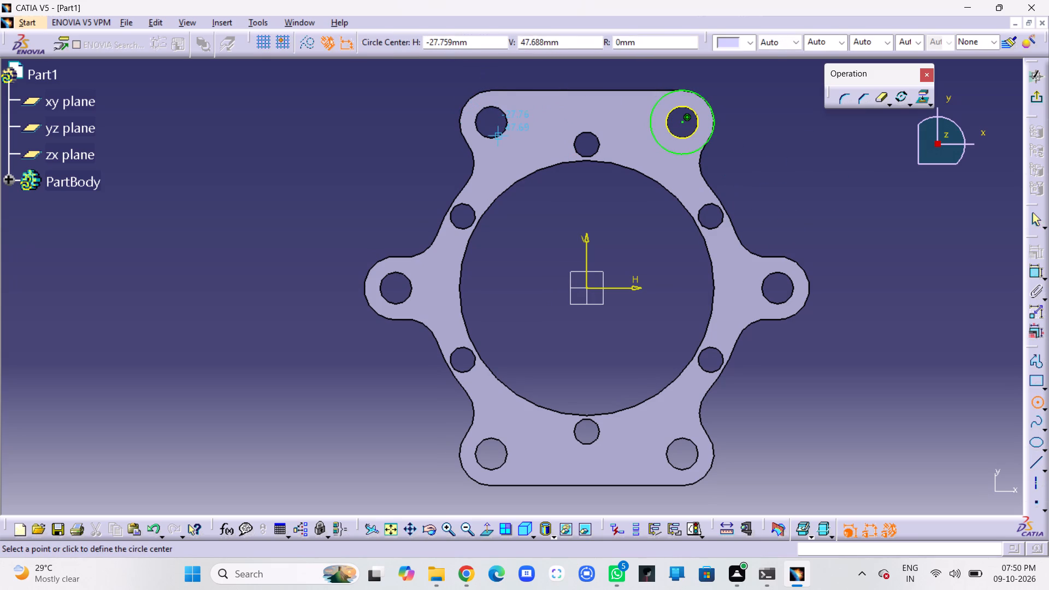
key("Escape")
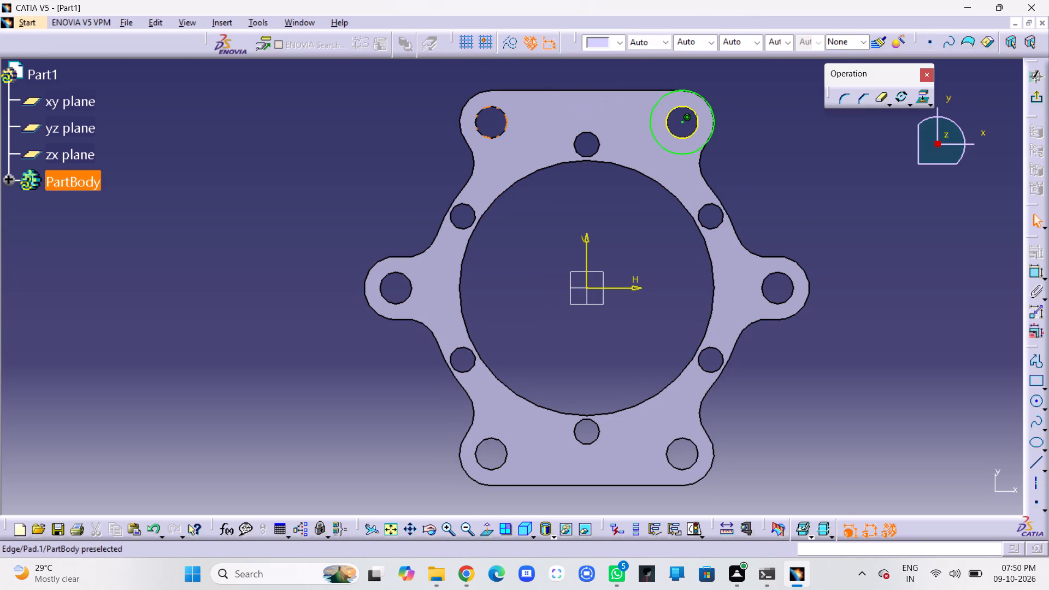
Project the upper-left lobe's 10 mm hole edge and draw a concentric circle about 7.6 mm in radius around it.
left_click(496, 140)
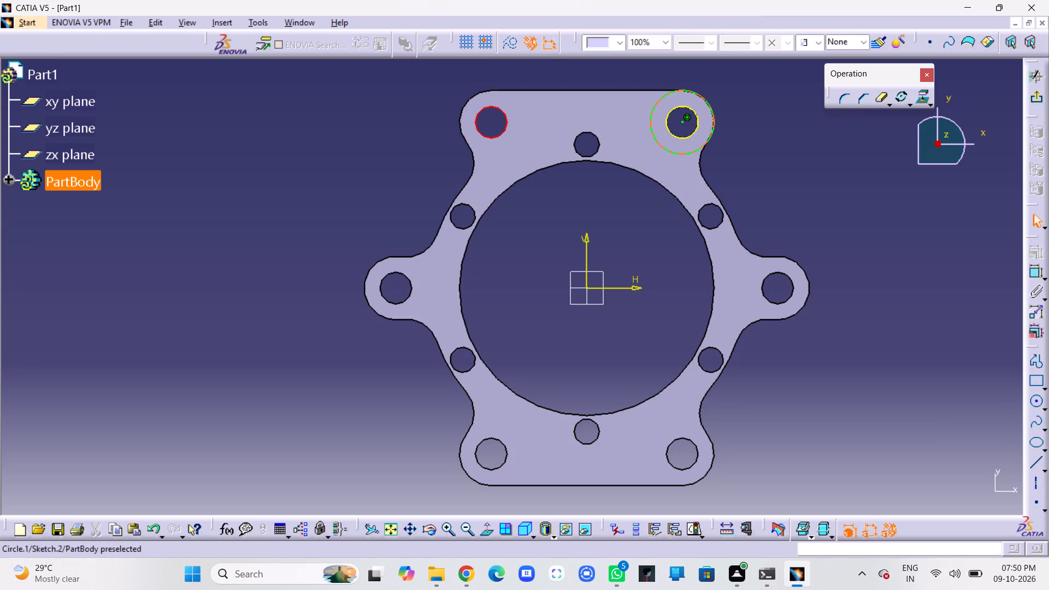
left_click(922, 97)
left_click(856, 213)
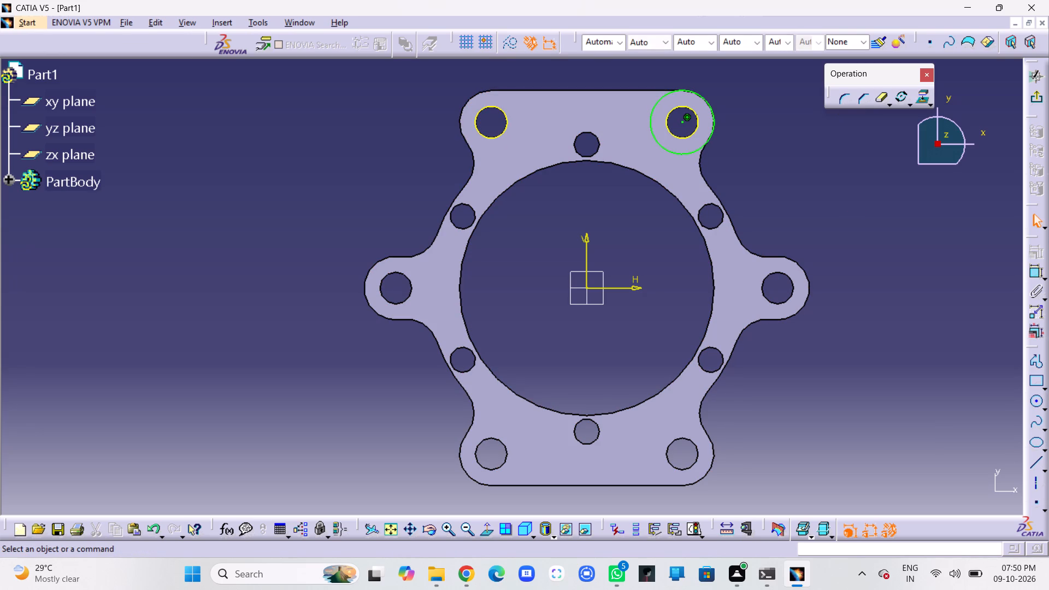
left_click(1035, 407)
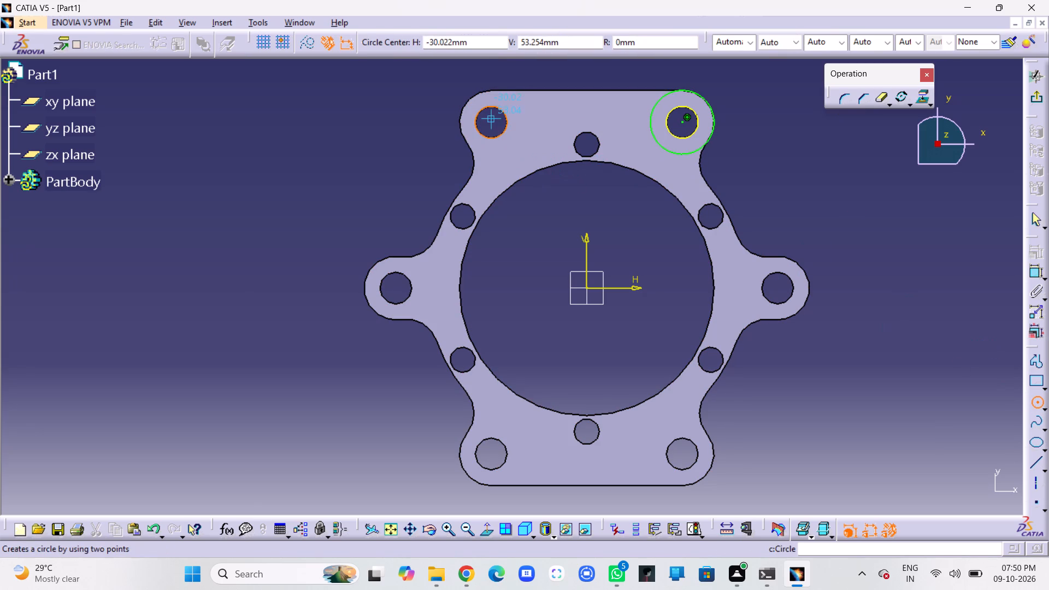
left_click(492, 123)
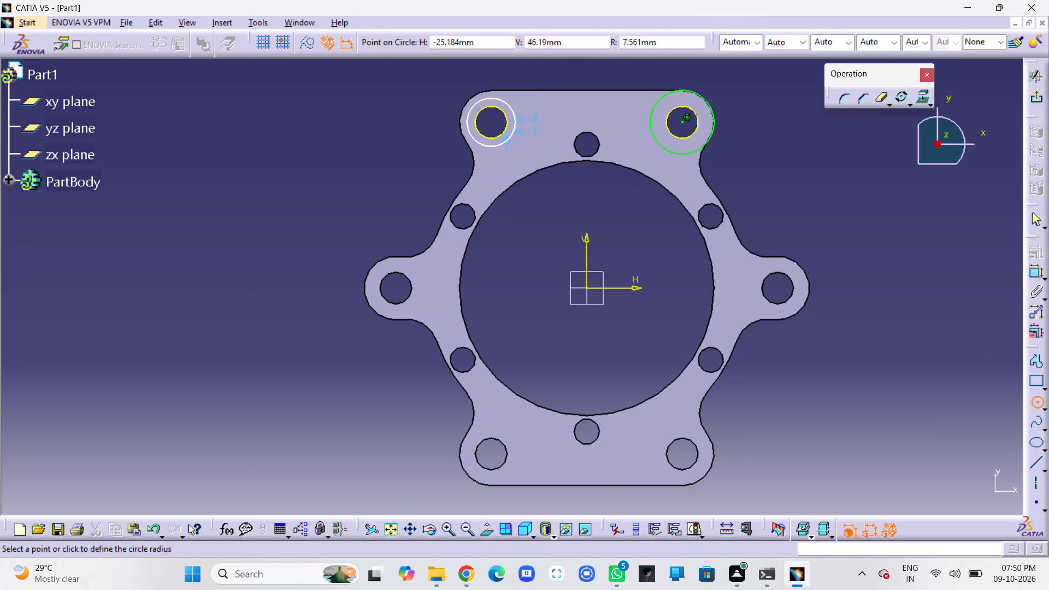
left_click(507, 141)
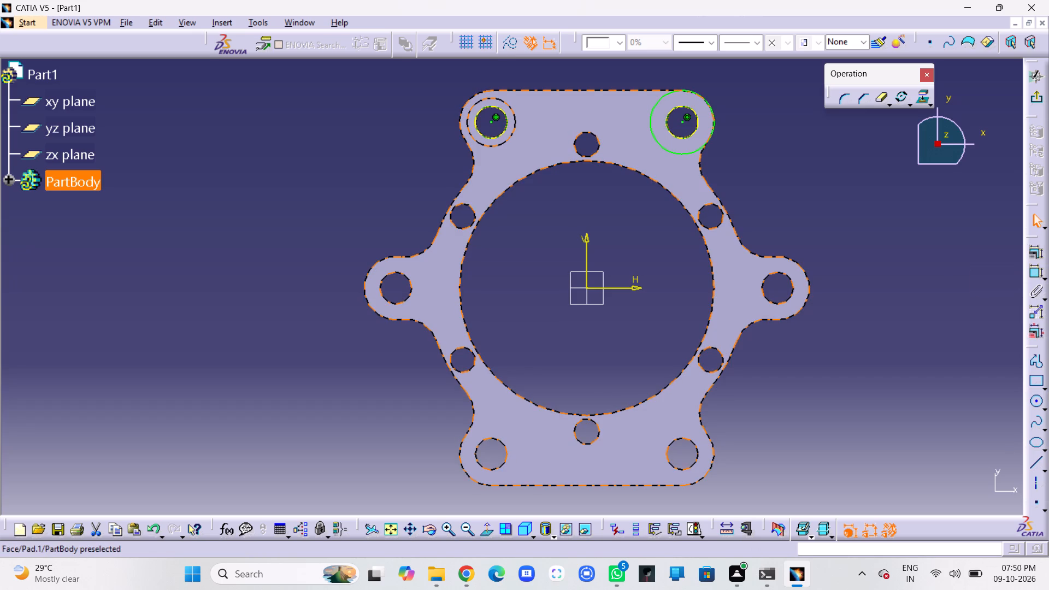
Constrain the circle around the upper-left hole to coincide with that lobe's outer arc edge.
left_click(465, 111, "ctrl")
left_click(1032, 255)
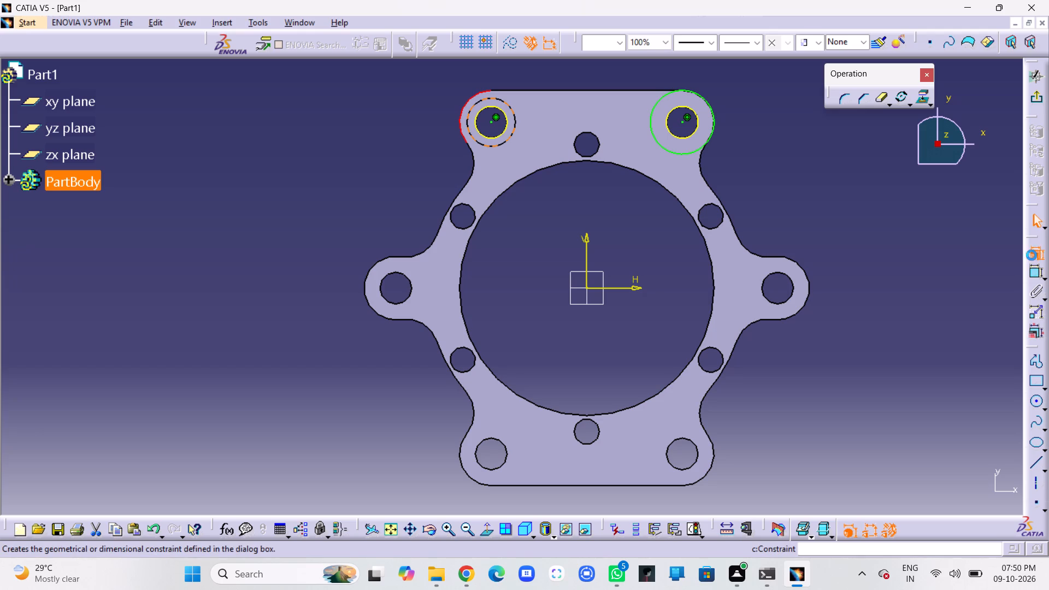
left_click(950, 361)
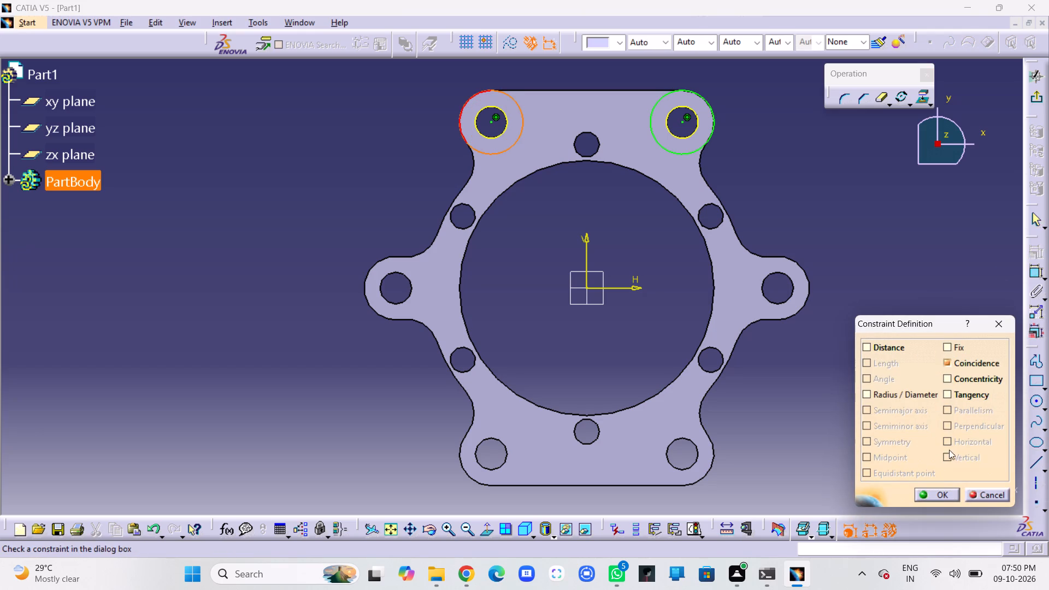
left_click(937, 492)
left_click(894, 382)
Project the lower-right lobe's 10 mm hole edge and draw a larger concentric circle around it, within the lobe.
middle_click_drag(920, 357, 925, 283)
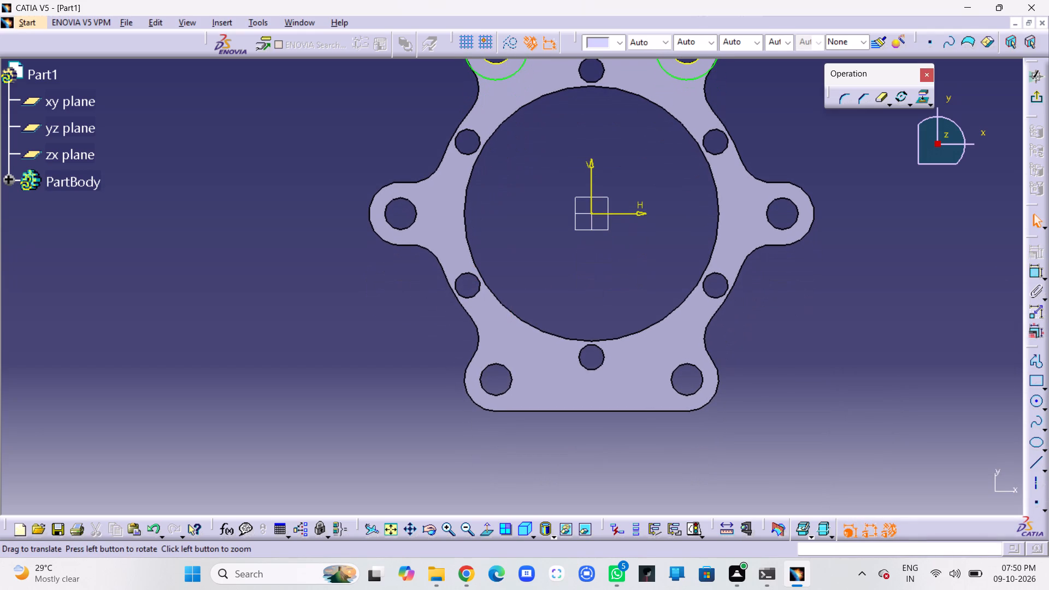
left_click(694, 392)
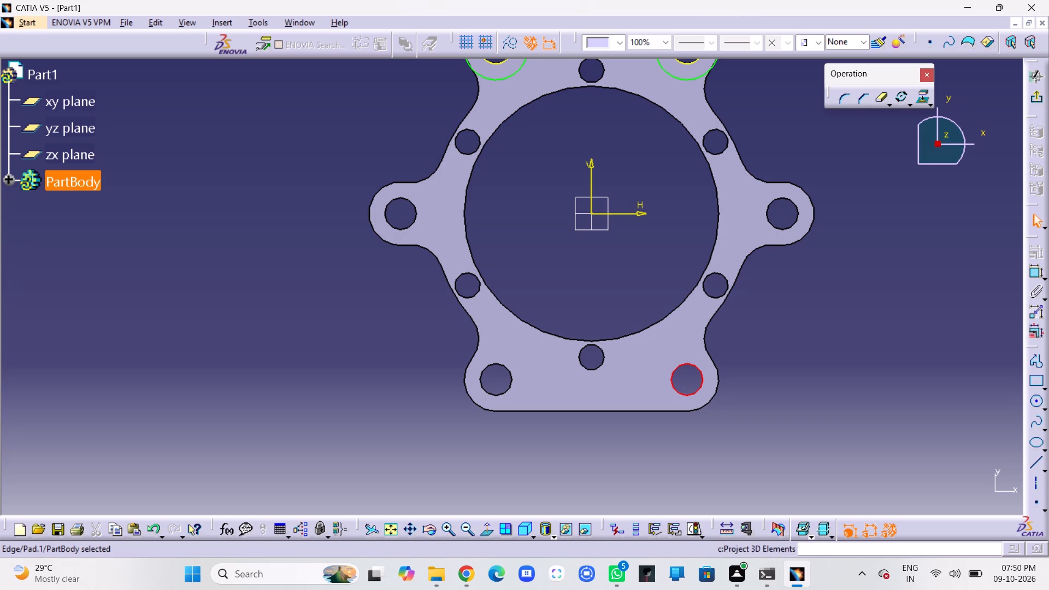
left_click(920, 93)
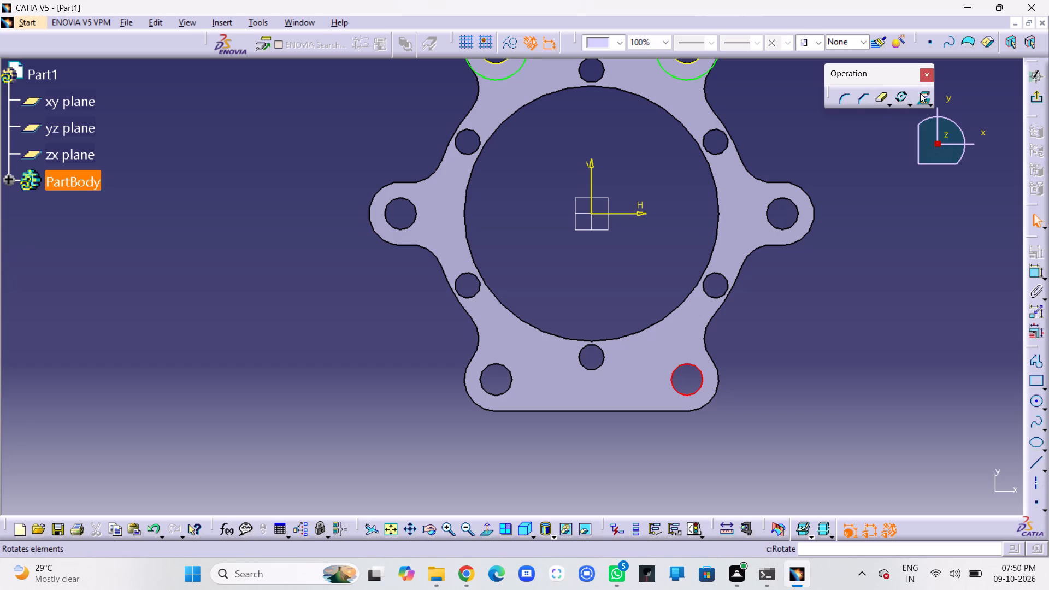
left_click(1037, 402)
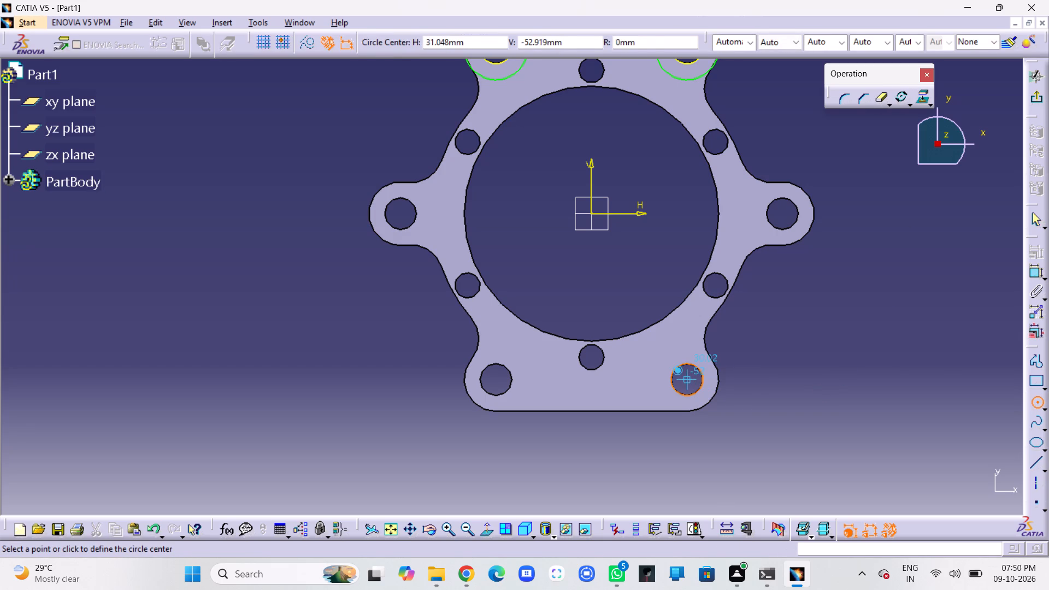
left_click(686, 381)
left_click(697, 400)
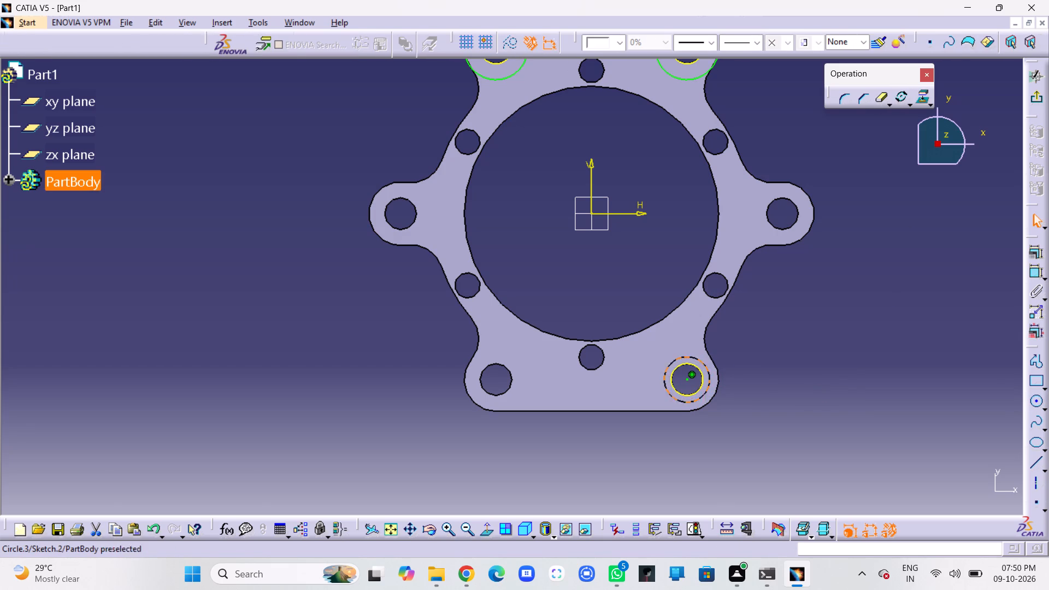
Constrain the circle around the lower-right hole to coincide with that lobe's outer arc edge.
left_click(715, 394, "ctrl")
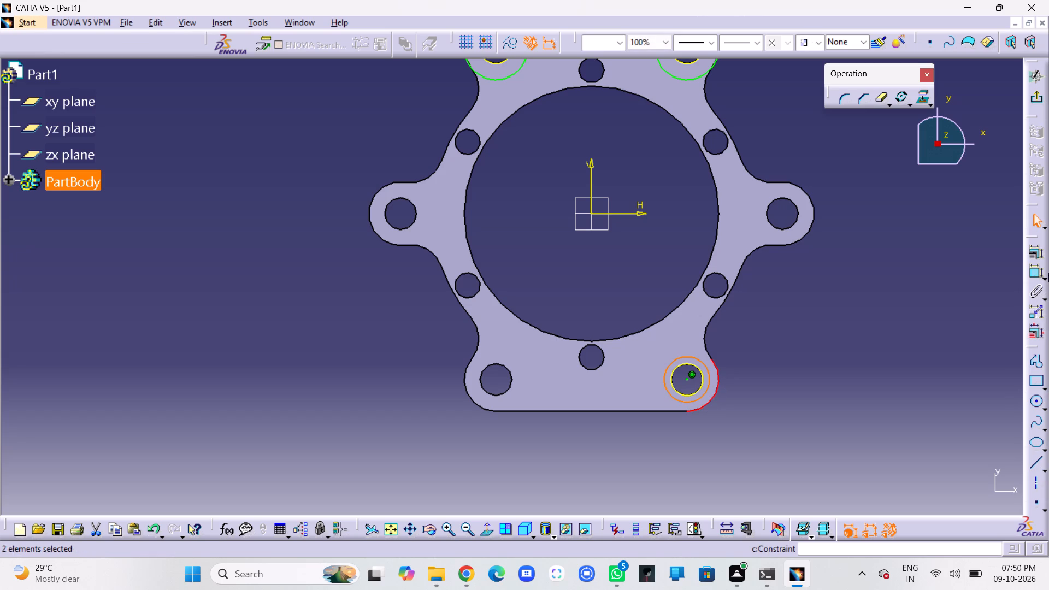
left_click(1037, 255)
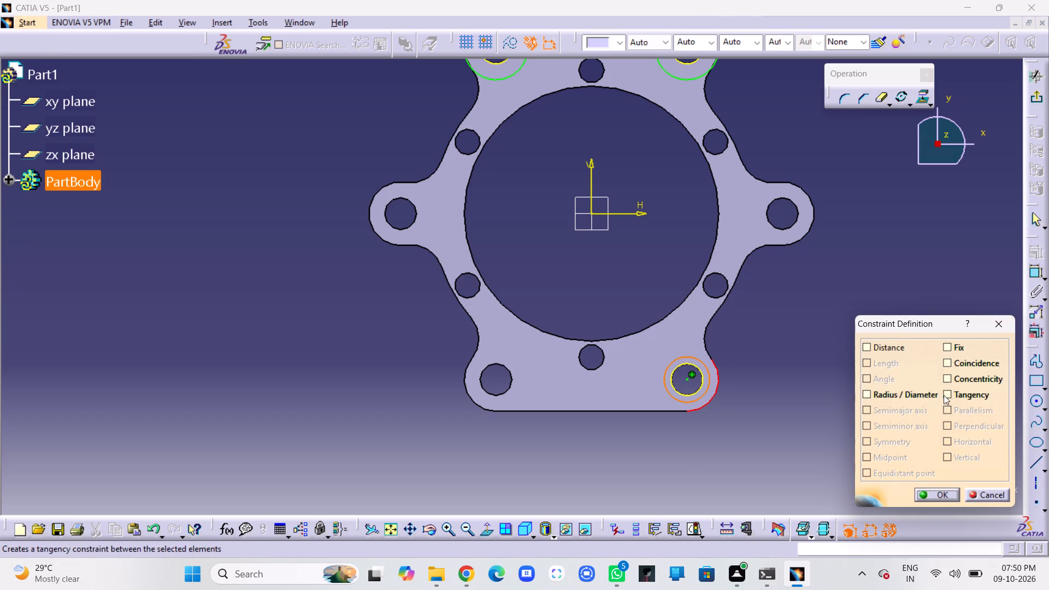
left_click(948, 362)
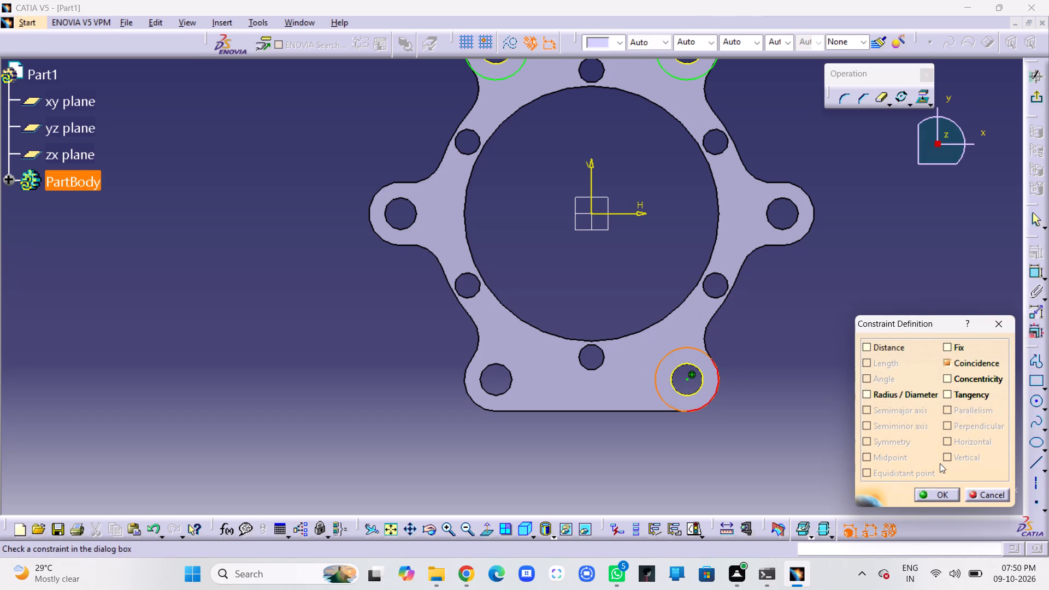
left_click(940, 492)
left_click(856, 409)
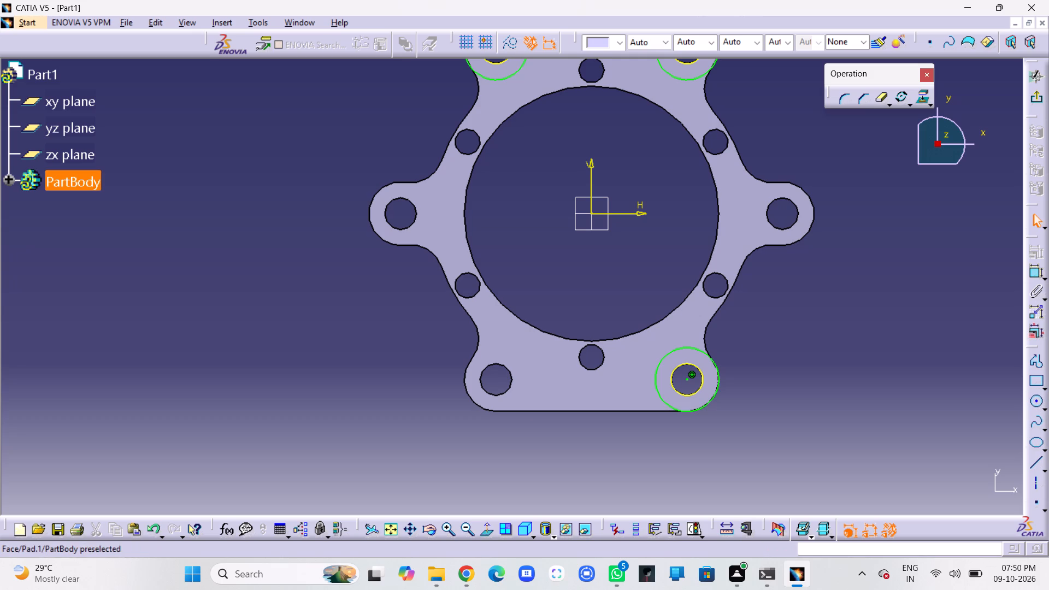
Project the lower-left lobe's 10 mm hole edge and draw a concentric circle about 7.5 mm in radius around it.
left_click(510, 385)
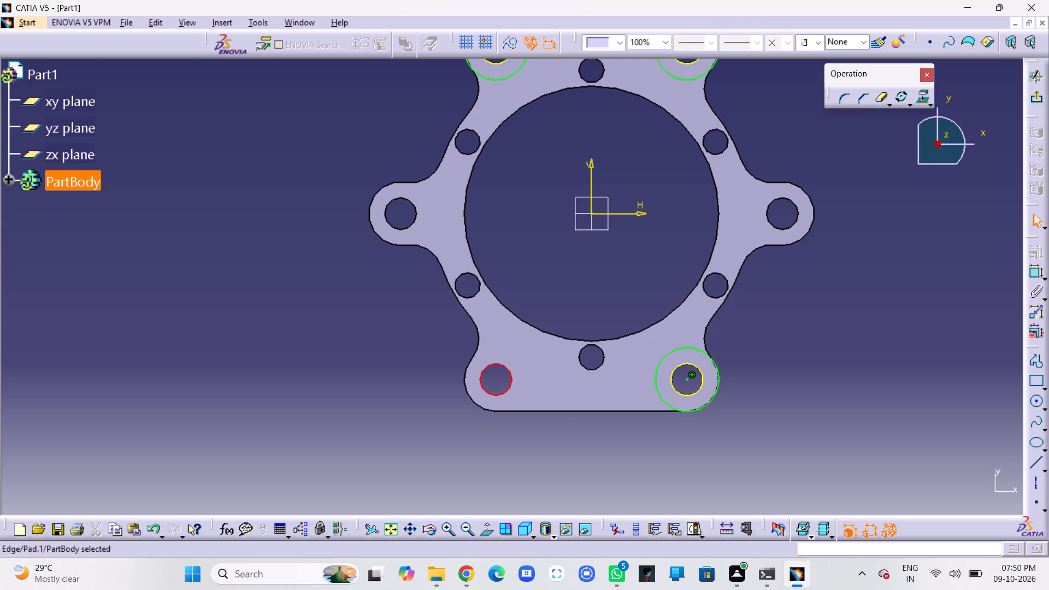
left_click(923, 99)
left_click(797, 464)
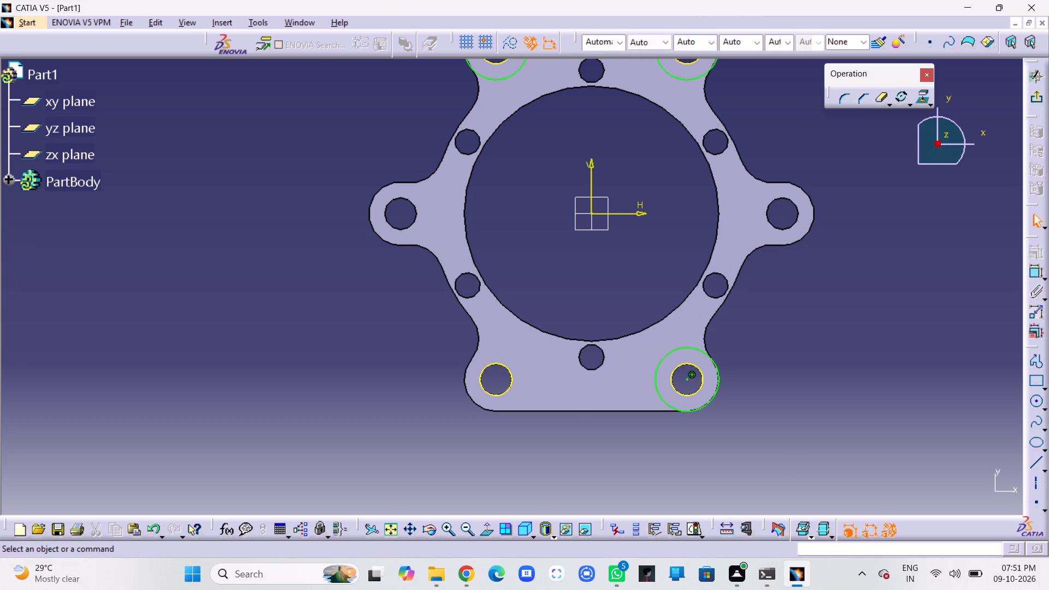
left_click(1039, 401)
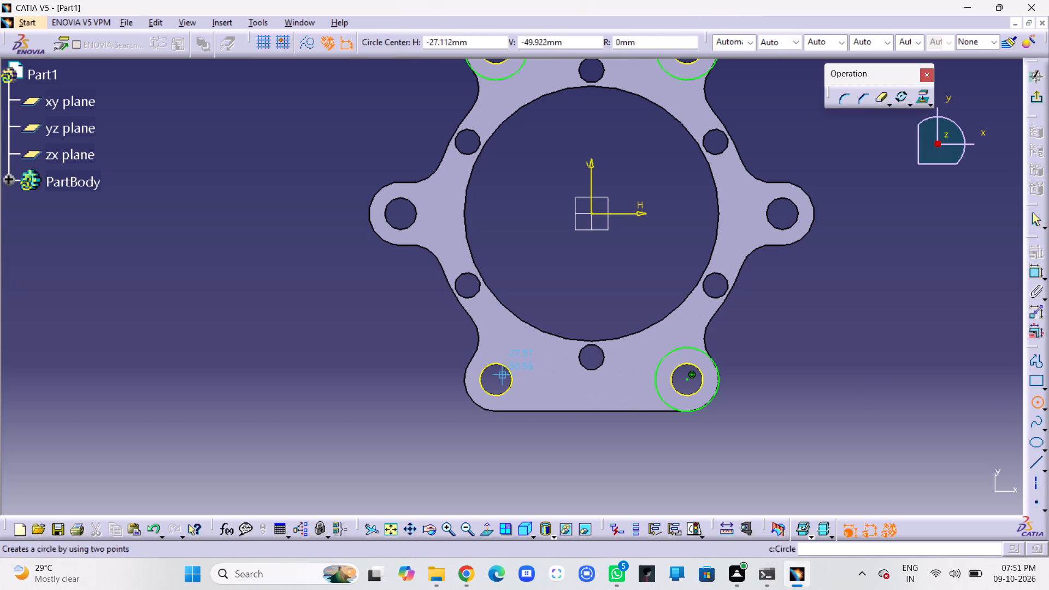
left_click(498, 380)
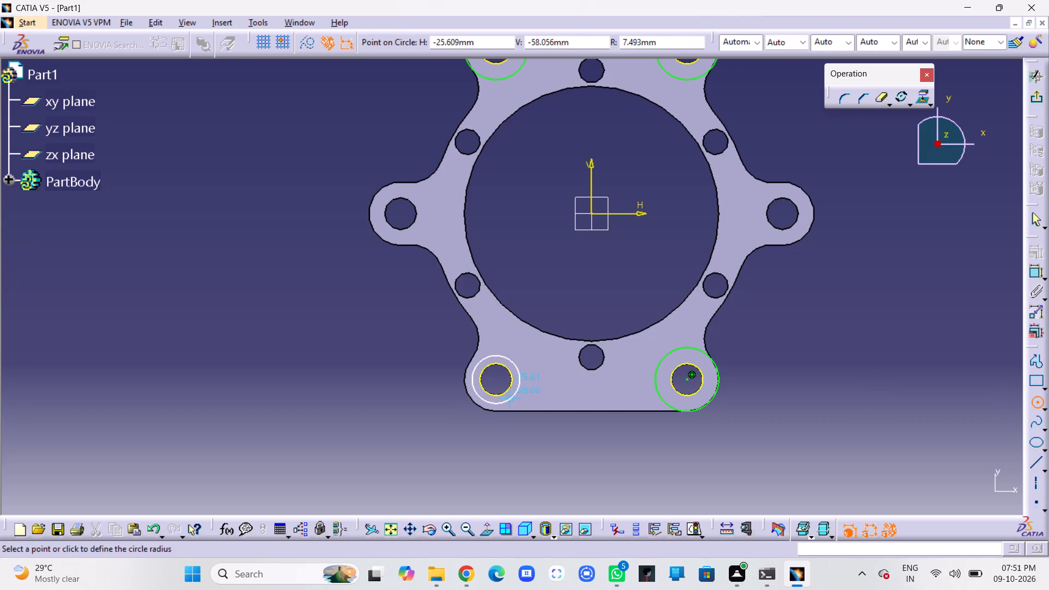
left_click(510, 398)
Constrain the circle around the lower-left hole to coincide with that lobe's outer arc edge.
left_click(476, 404, "ctrl")
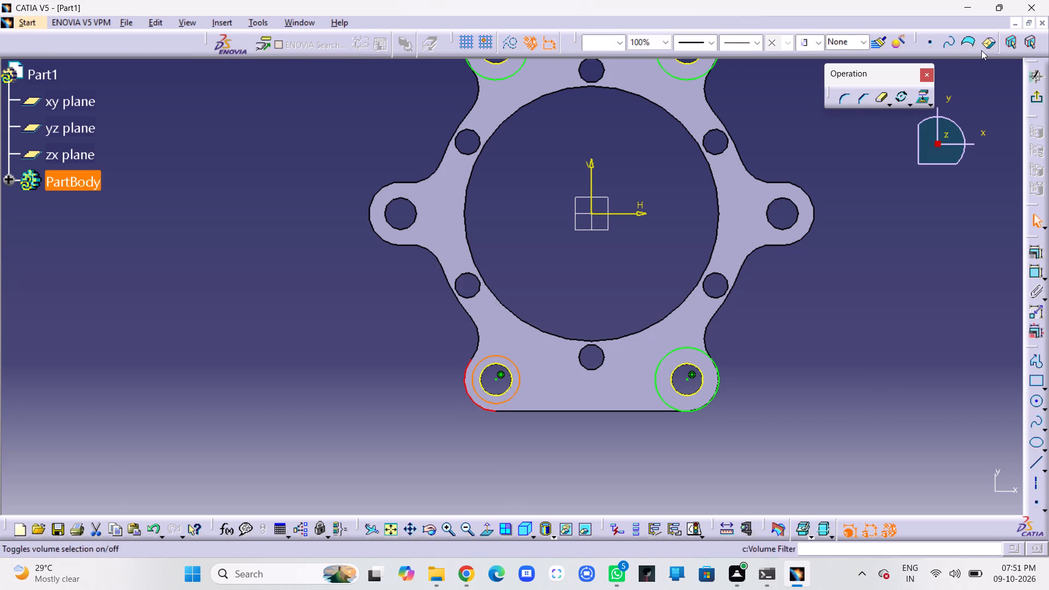
left_click(1036, 254)
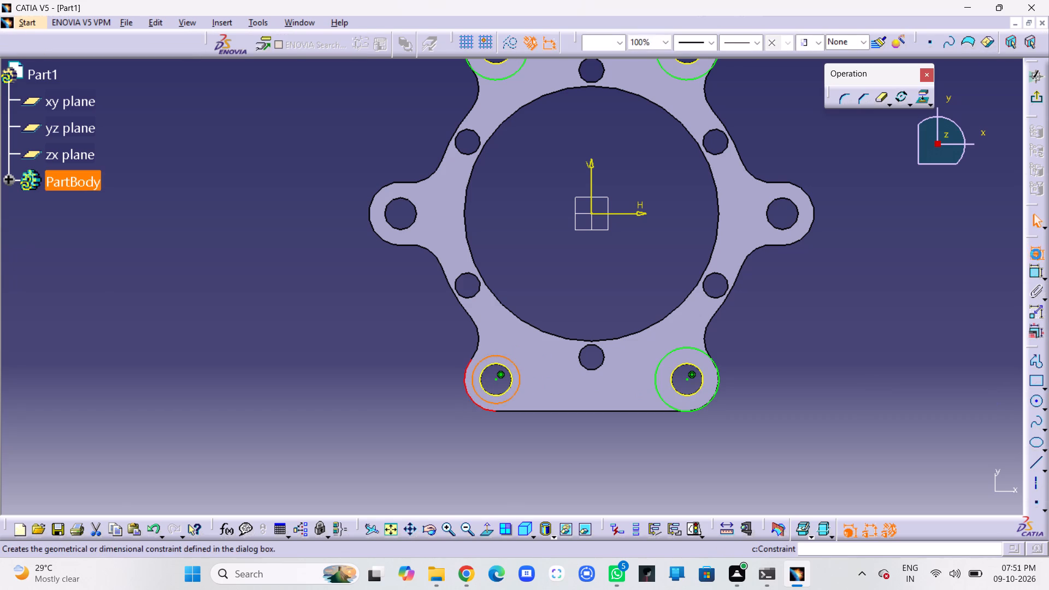
left_click(950, 361)
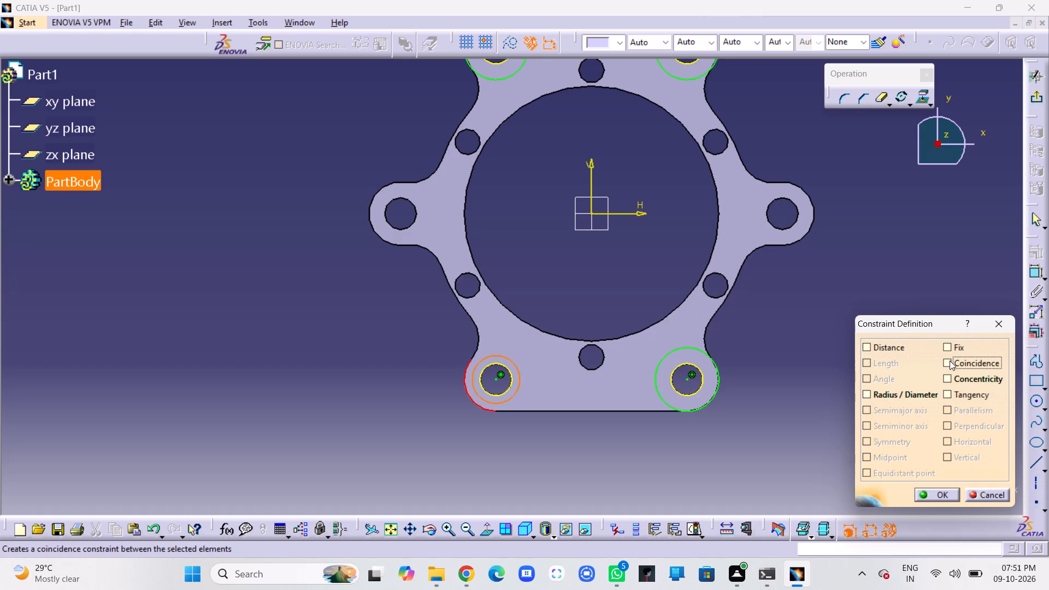
left_click(936, 488)
left_click(864, 417)
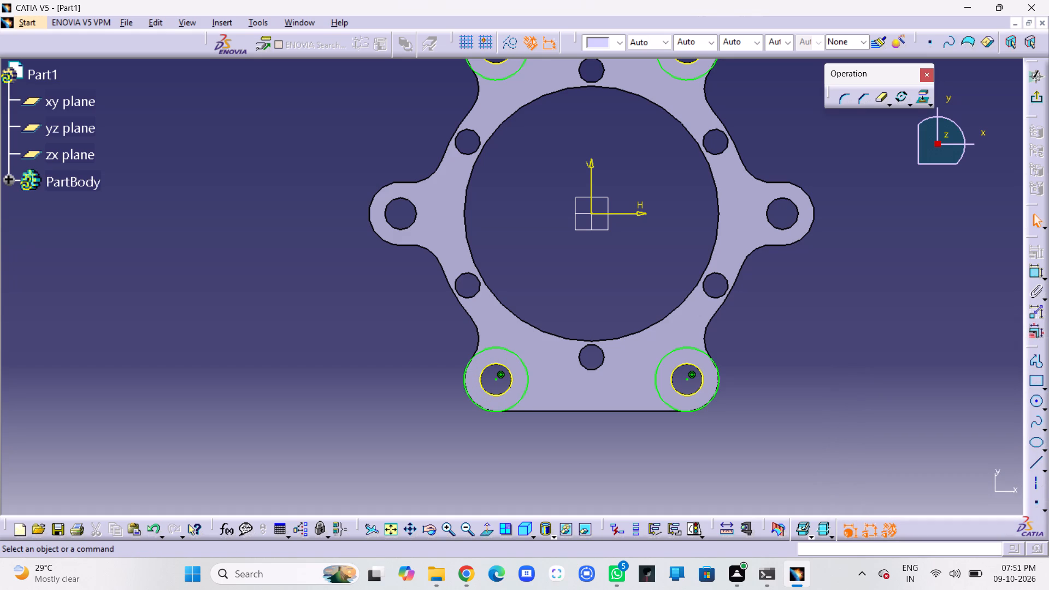
Finish the sketch of the four corner-lobe rings and return to the 3D part.
middle_click_drag(864, 375, 868, 391)
right_click(864, 375)
middle_click_drag(868, 387, 850, 427)
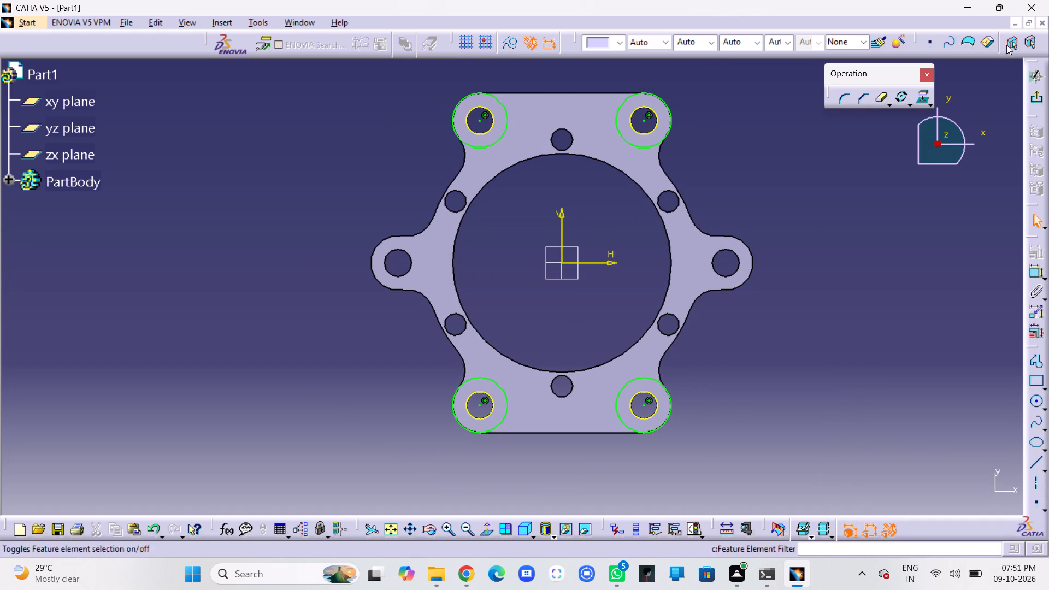
left_click(1035, 95)
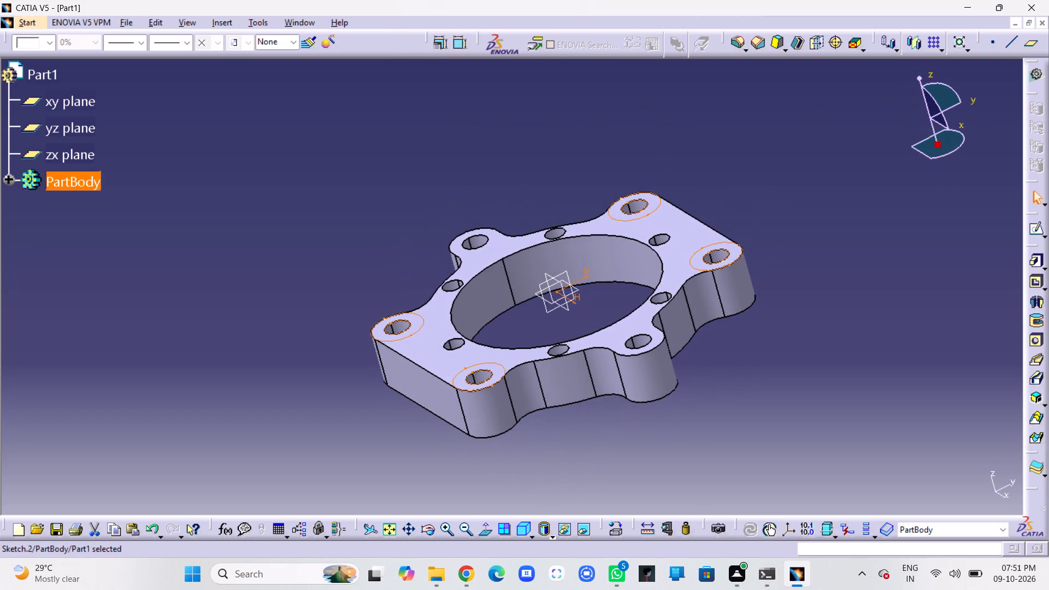
Pad the sketch of the four corner-lobe rings 20 mm upward from the flange's top face.
left_click(1036, 261)
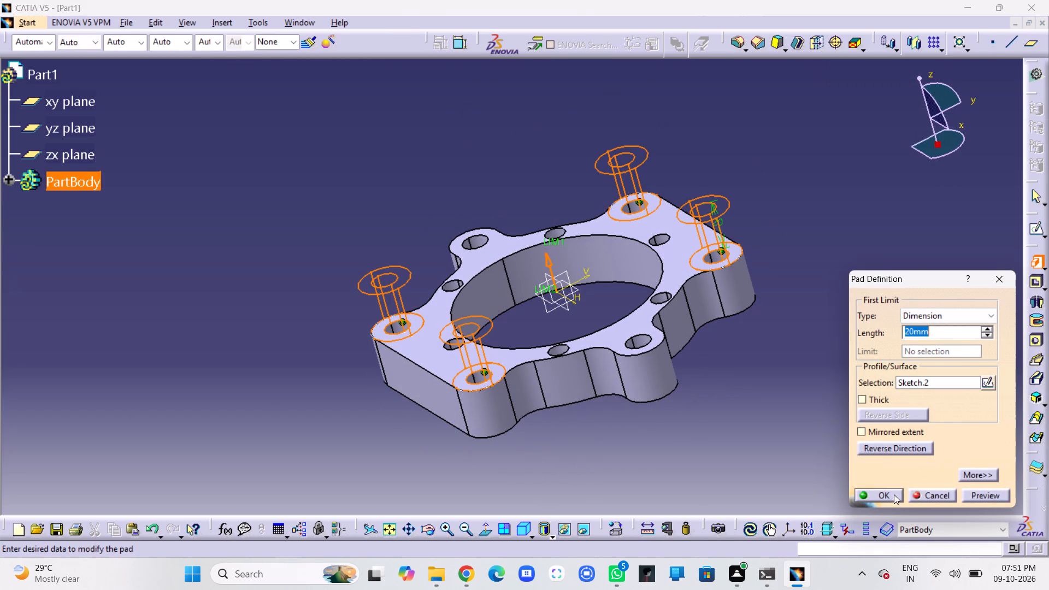
left_click(991, 496)
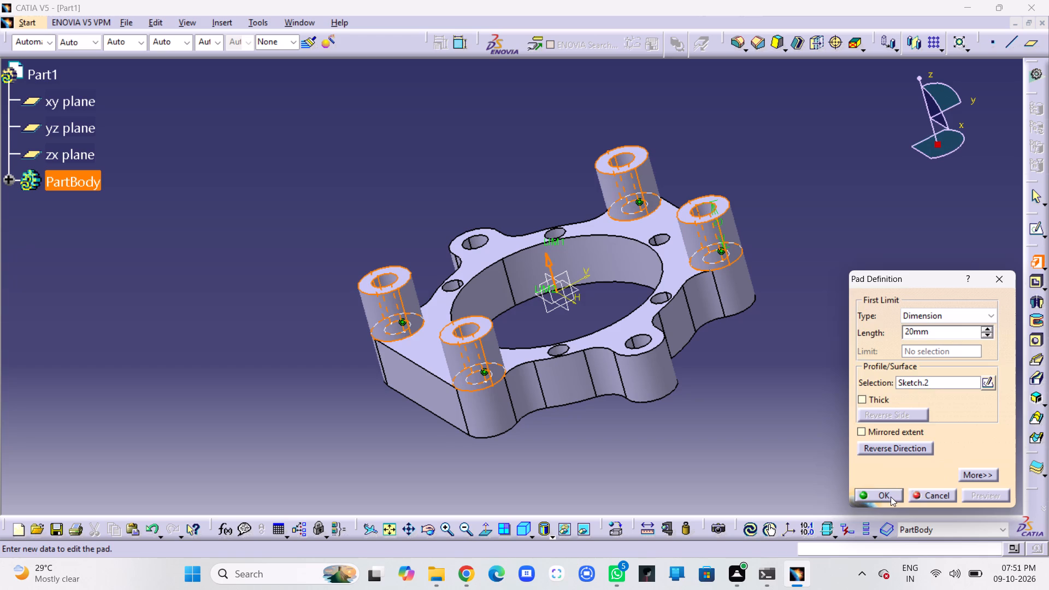
left_click(891, 497)
left_click(802, 408)
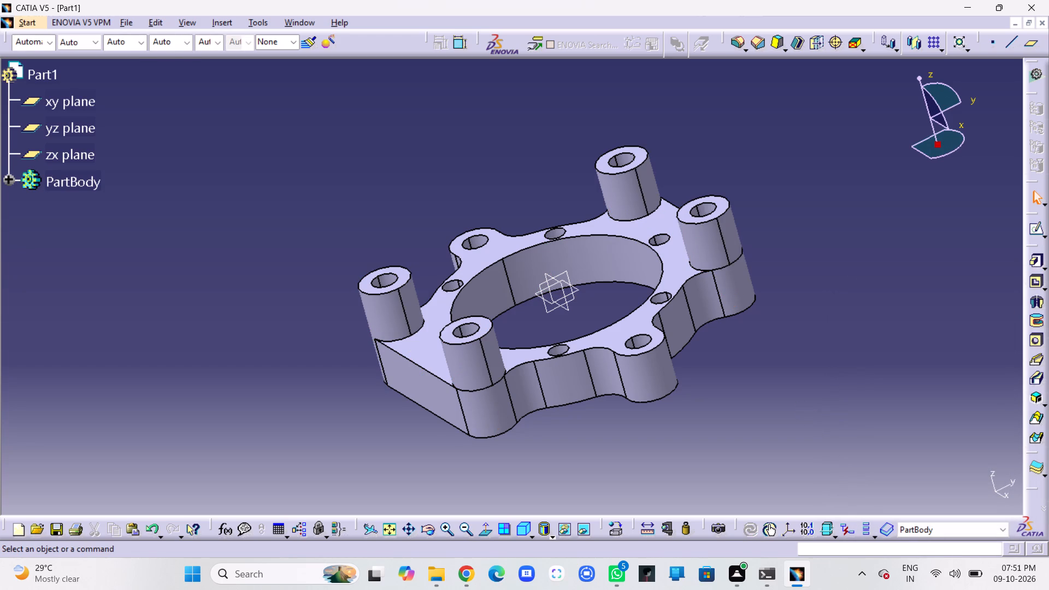
Examine the flange and its four corner bosses from below and above, ending in an isometric view.
middle_click_drag(622, 430, 658, 375)
right_click_drag(658, 375, 599, 205)
middle_click_drag(658, 375, 599, 205)
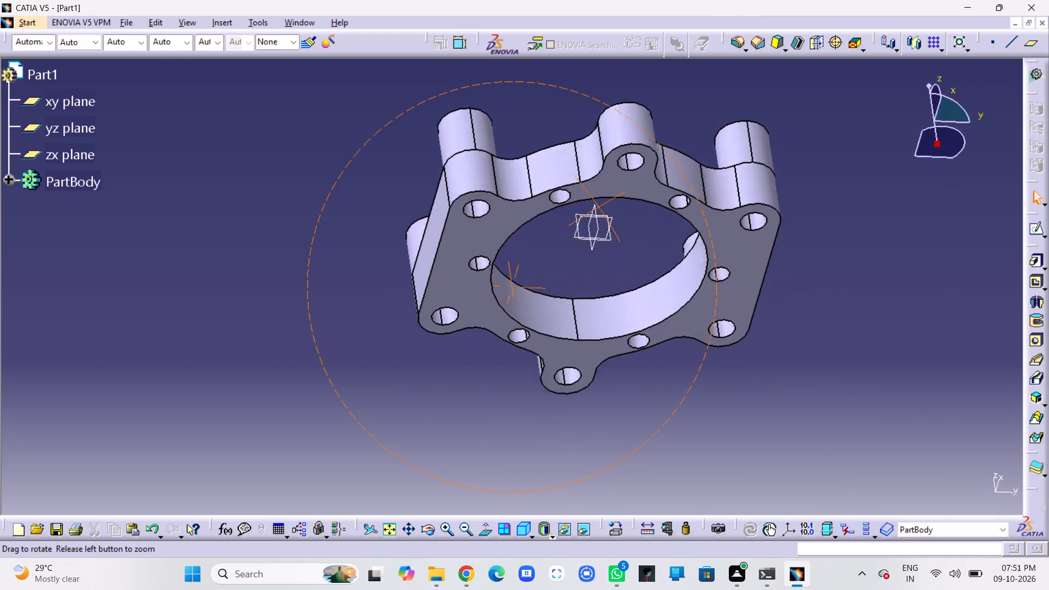
middle_click_drag(599, 205, 570, 108)
right_click_drag(599, 205, 534, 110)
middle_click(569, 107)
middle_click(535, 110)
middle_click(535, 110)
middle_click(534, 110)
middle_click(534, 110)
middle_click_drag(633, 286, 655, 338)
right_click(633, 286)
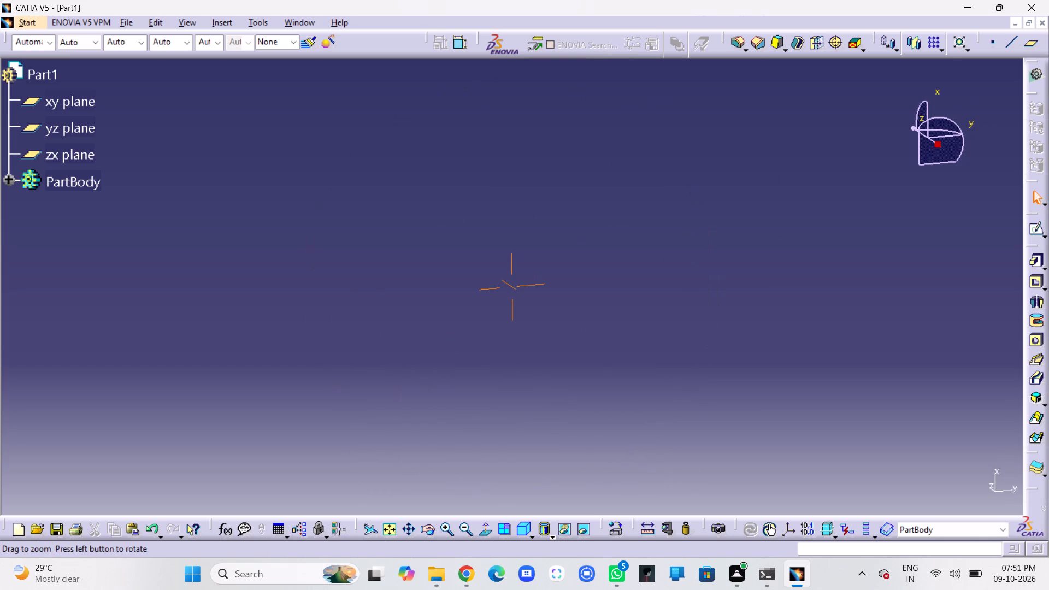
middle_click_drag(655, 338, 656, 393)
middle_click_drag(622, 406, 689, 129)
middle_click_drag(566, 355, 563, 312)
right_click_drag(566, 355, 563, 312)
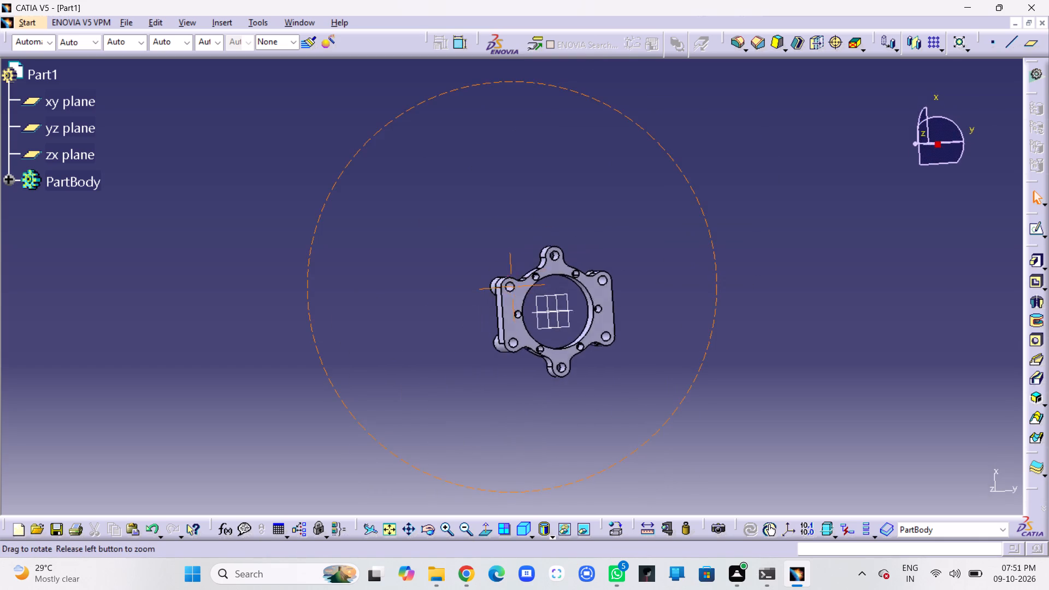
right_click_drag(563, 312, 576, 244)
middle_click_drag(563, 312, 576, 244)
scroll(576, 244, "down", 1)
middle_click_drag(567, 350, 580, 261)
right_click(567, 350)
middle_click_drag(593, 370, 648, 209)
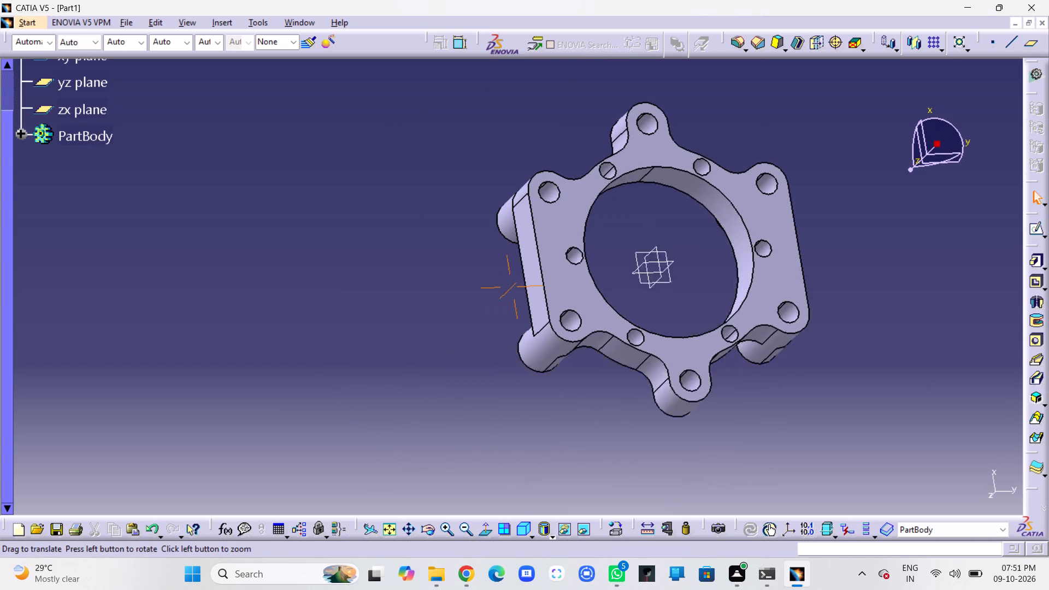
middle_click_drag(648, 209, 658, 175)
middle_click(765, 177)
middle_click_drag(765, 177, 579, 246)
right_click_drag(765, 177, 579, 246)
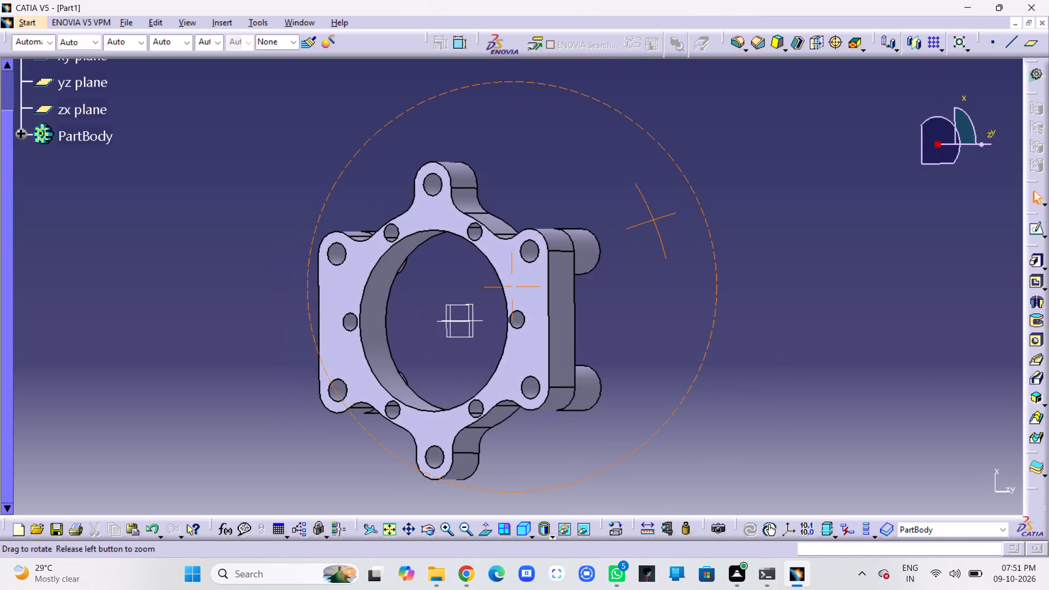
middle_click_drag(579, 246, 677, 252)
right_click_drag(579, 246, 677, 252)
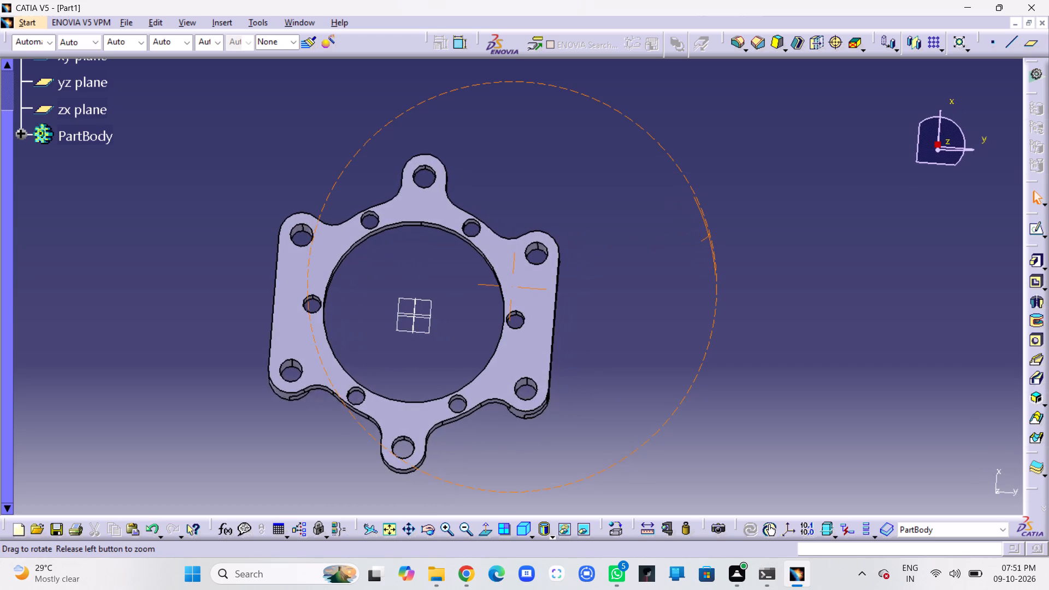
middle_click_drag(677, 252, 235, 217)
right_click_drag(677, 252, 235, 217)
middle_click_drag(691, 344, 659, 274)
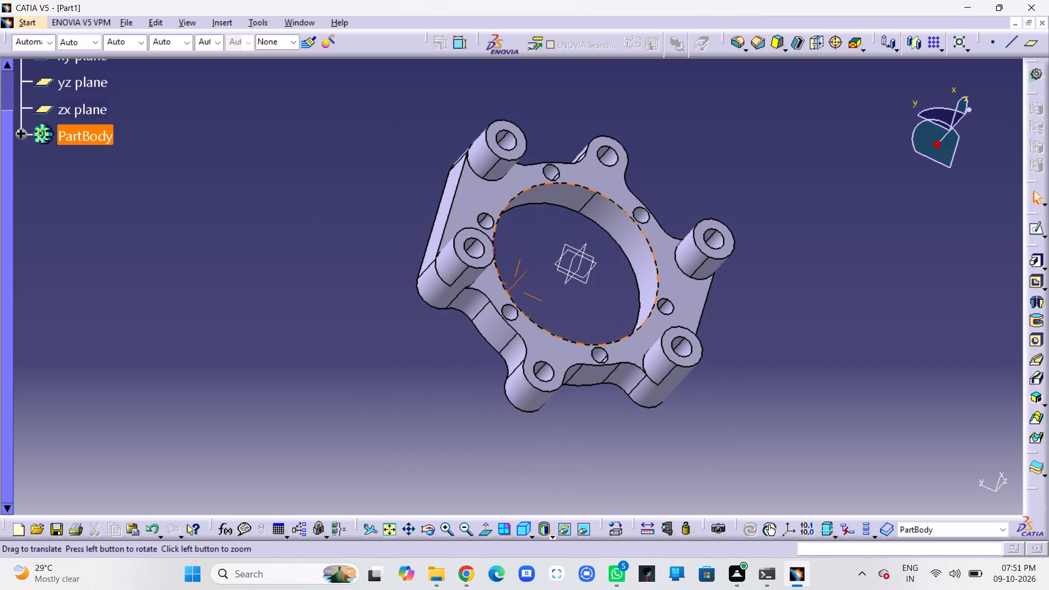
middle_click_drag(659, 274, 659, 274)
left_click(522, 536)
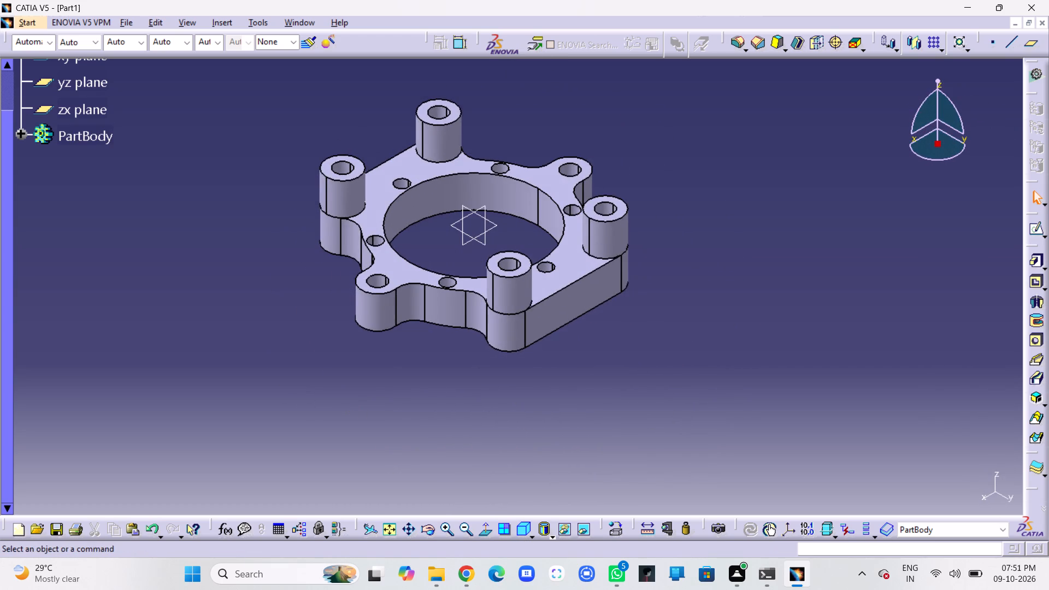
middle_click_drag(569, 406, 704, 436)
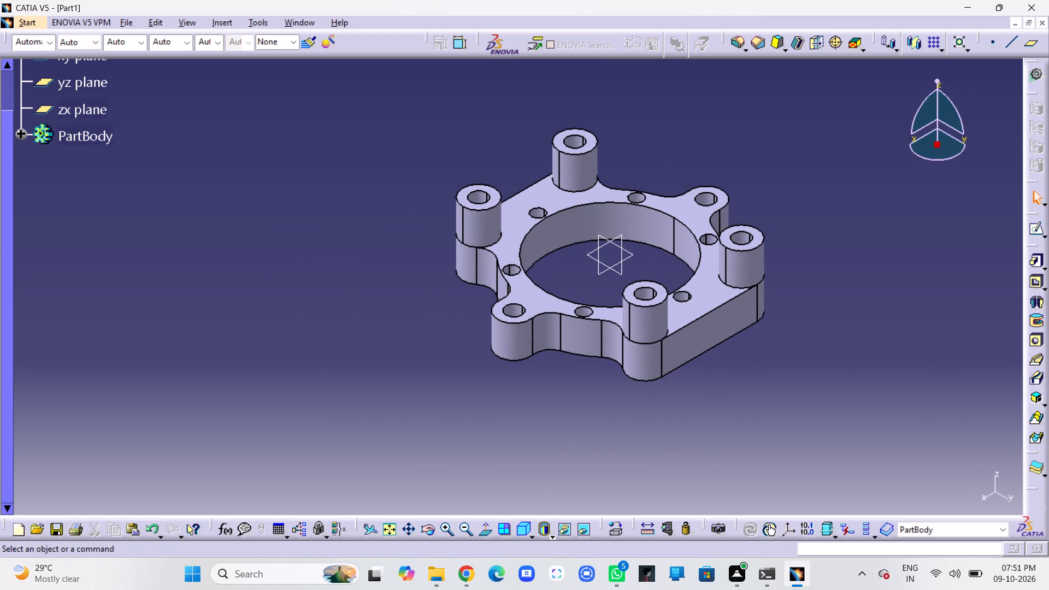
middle_click_drag(673, 408, 630, 415)
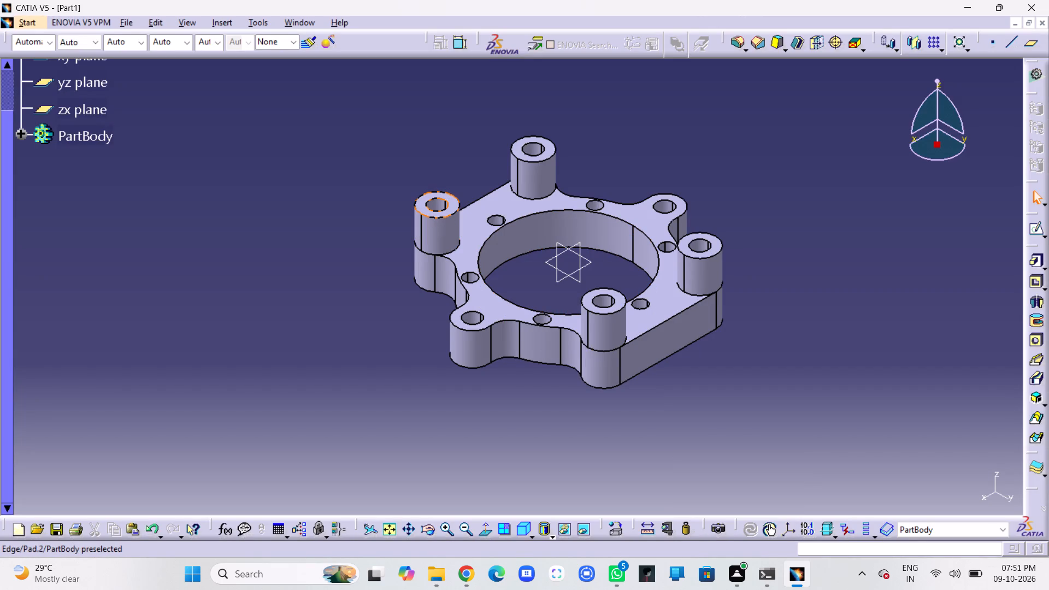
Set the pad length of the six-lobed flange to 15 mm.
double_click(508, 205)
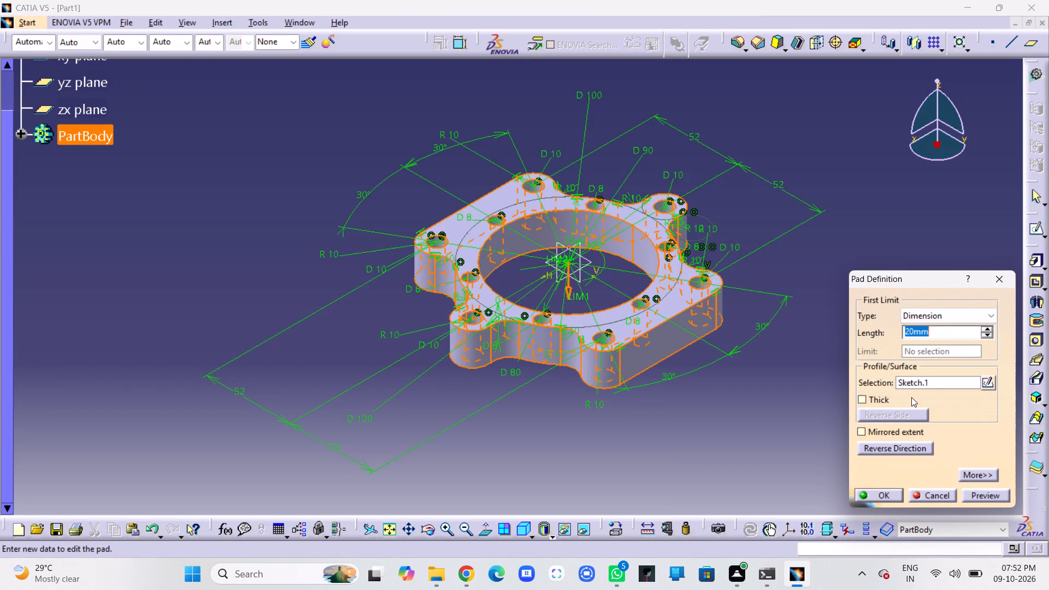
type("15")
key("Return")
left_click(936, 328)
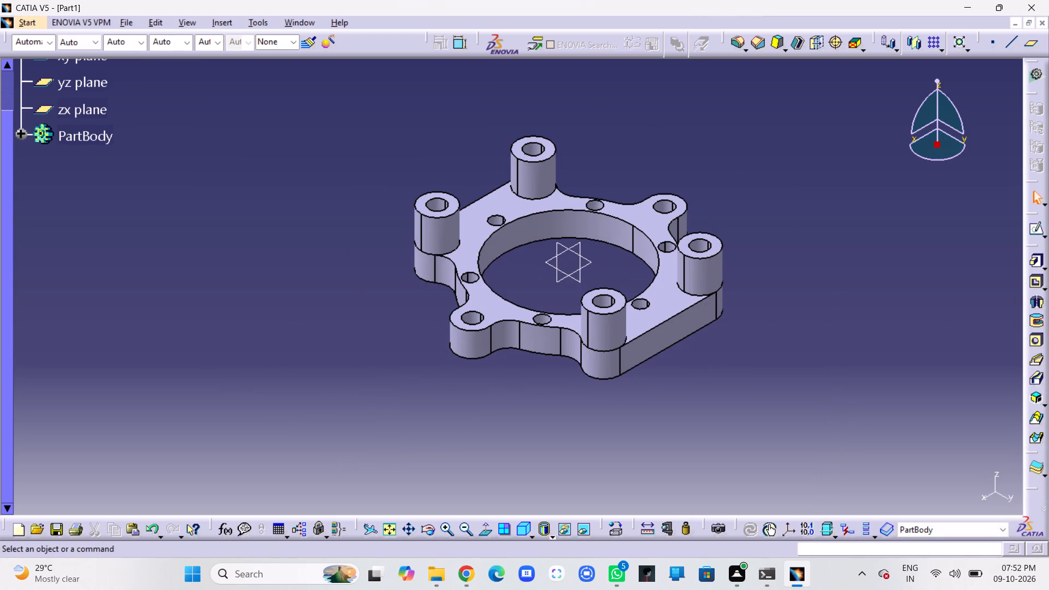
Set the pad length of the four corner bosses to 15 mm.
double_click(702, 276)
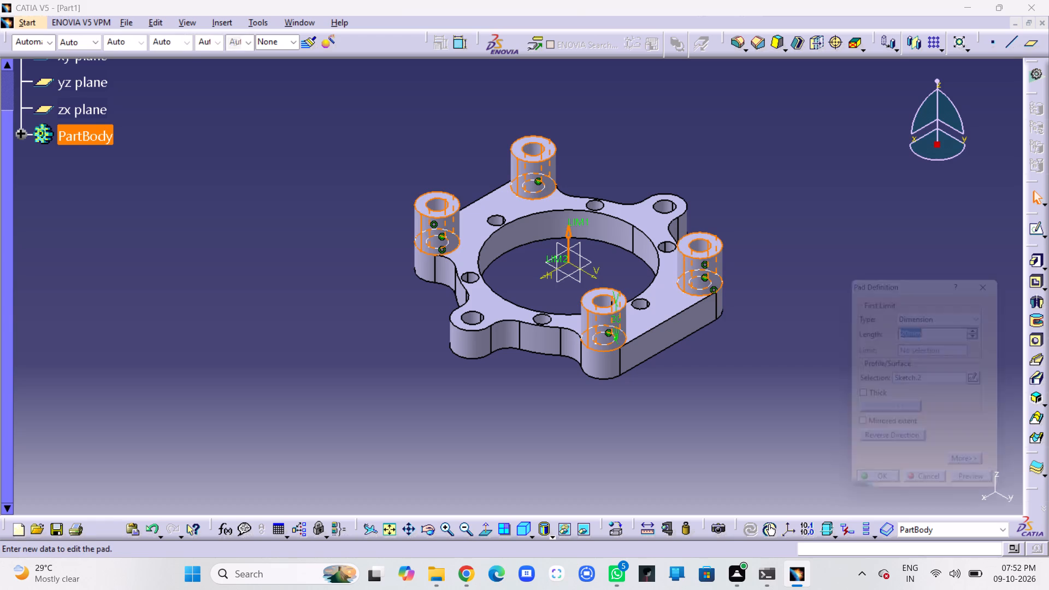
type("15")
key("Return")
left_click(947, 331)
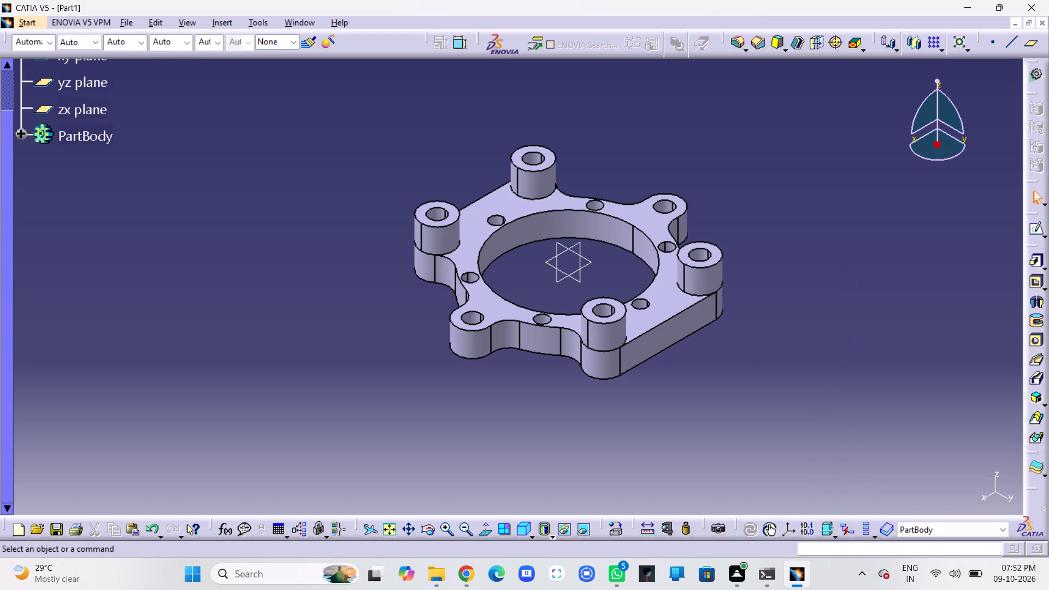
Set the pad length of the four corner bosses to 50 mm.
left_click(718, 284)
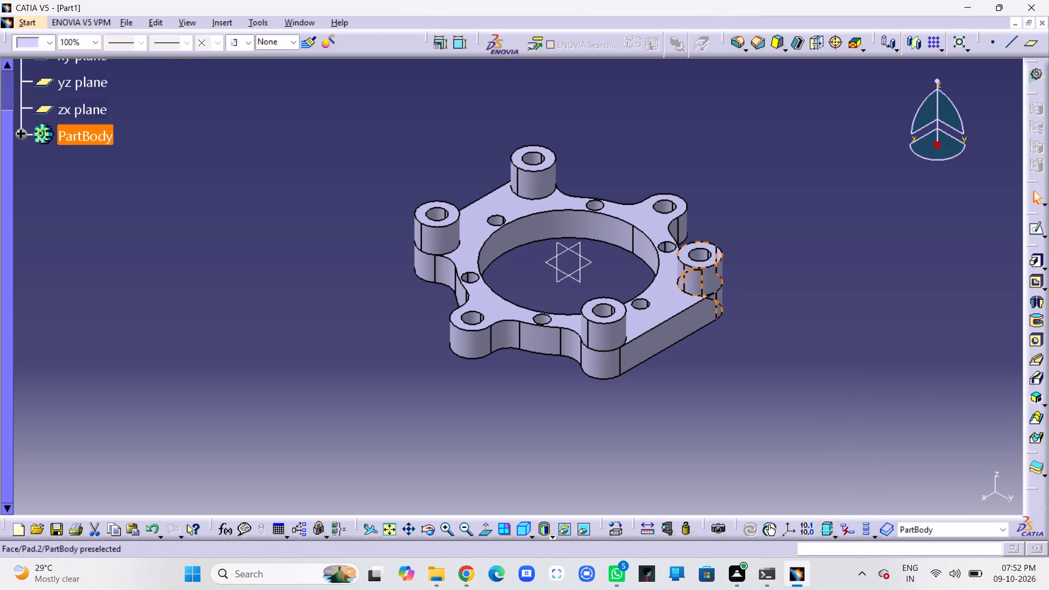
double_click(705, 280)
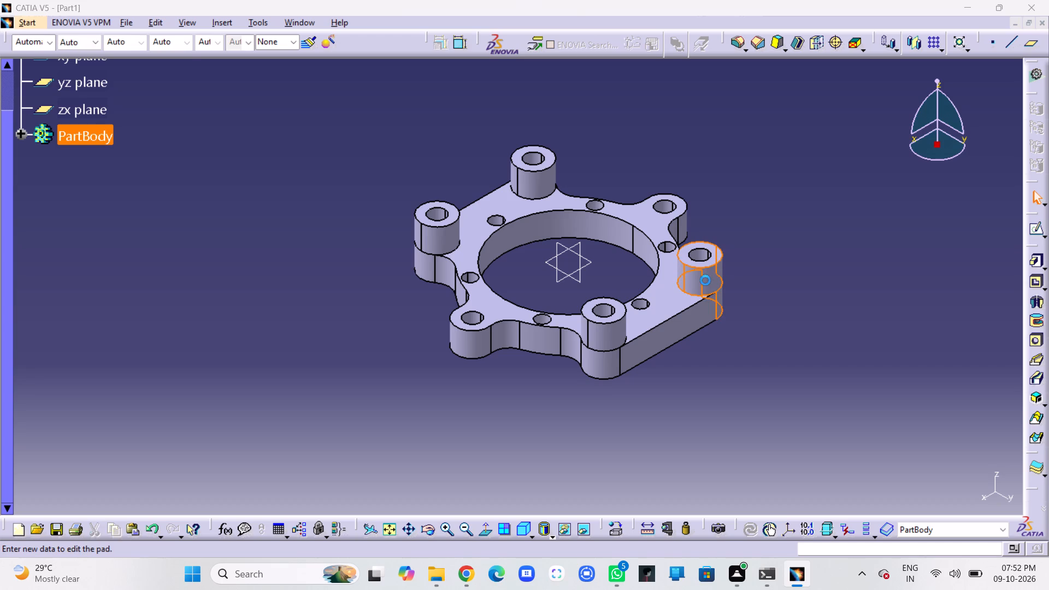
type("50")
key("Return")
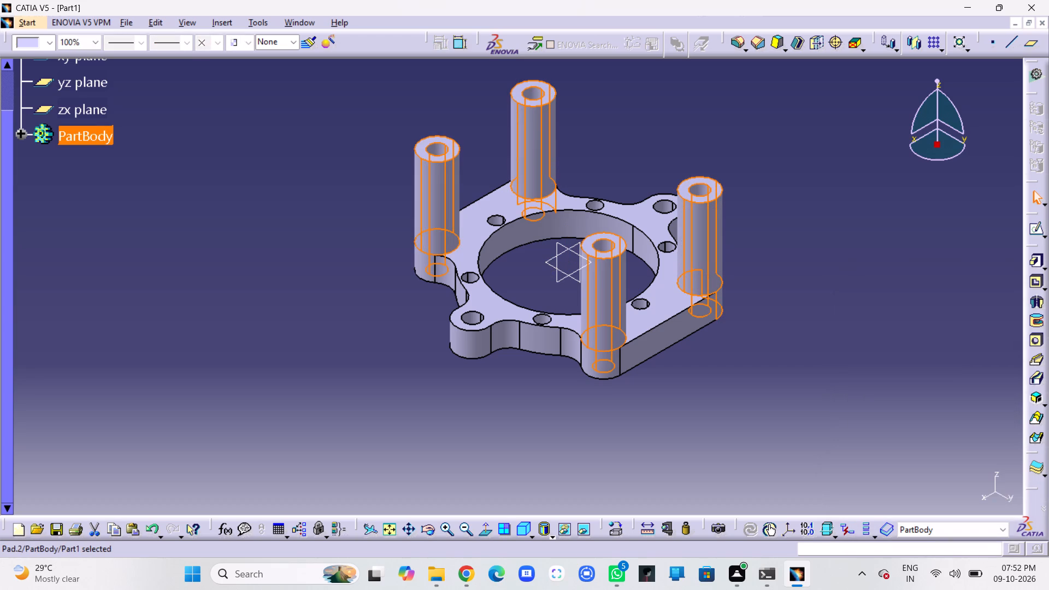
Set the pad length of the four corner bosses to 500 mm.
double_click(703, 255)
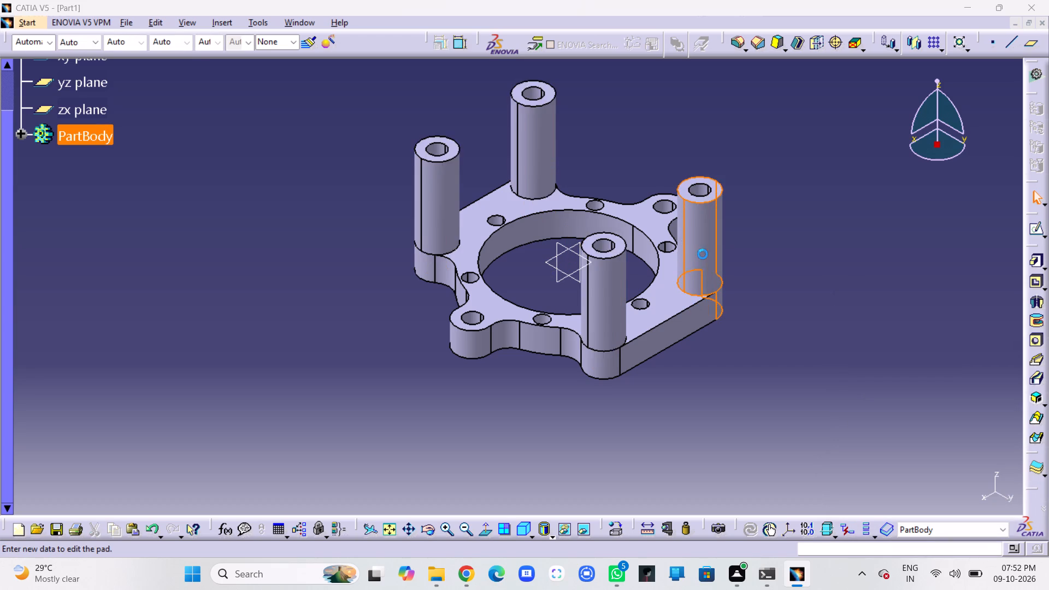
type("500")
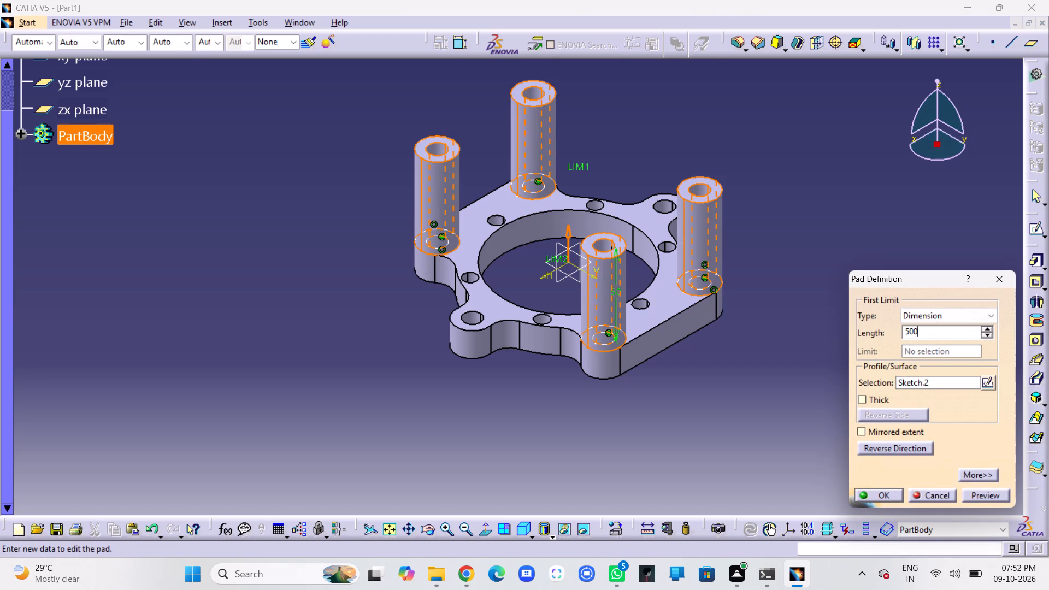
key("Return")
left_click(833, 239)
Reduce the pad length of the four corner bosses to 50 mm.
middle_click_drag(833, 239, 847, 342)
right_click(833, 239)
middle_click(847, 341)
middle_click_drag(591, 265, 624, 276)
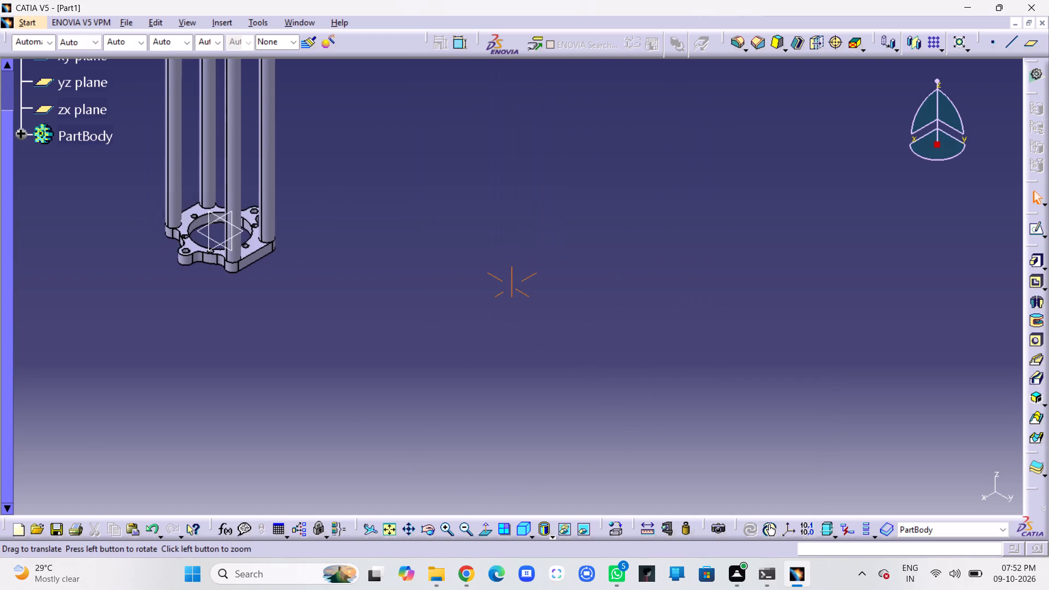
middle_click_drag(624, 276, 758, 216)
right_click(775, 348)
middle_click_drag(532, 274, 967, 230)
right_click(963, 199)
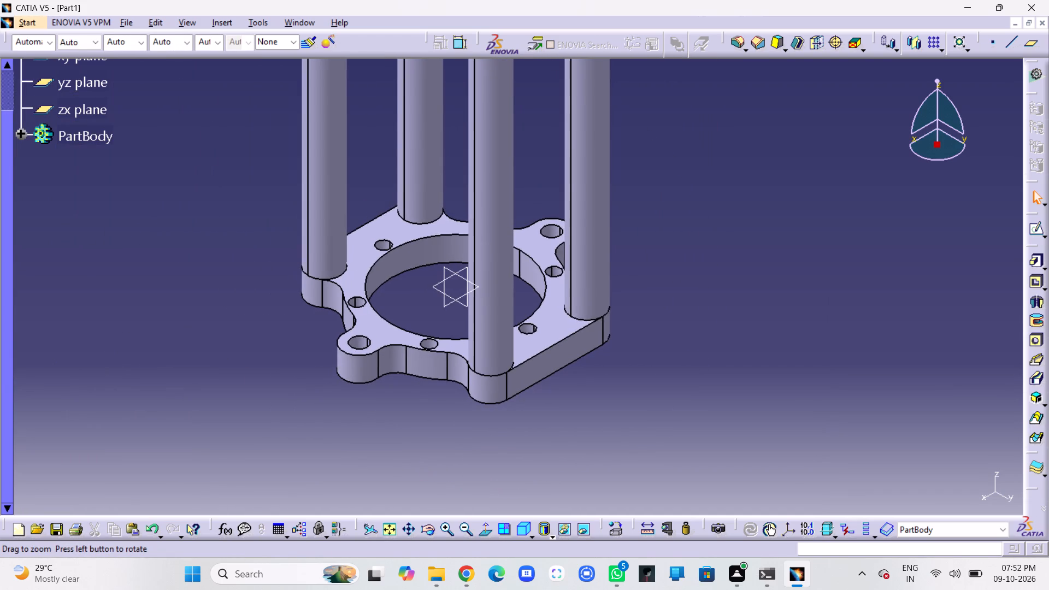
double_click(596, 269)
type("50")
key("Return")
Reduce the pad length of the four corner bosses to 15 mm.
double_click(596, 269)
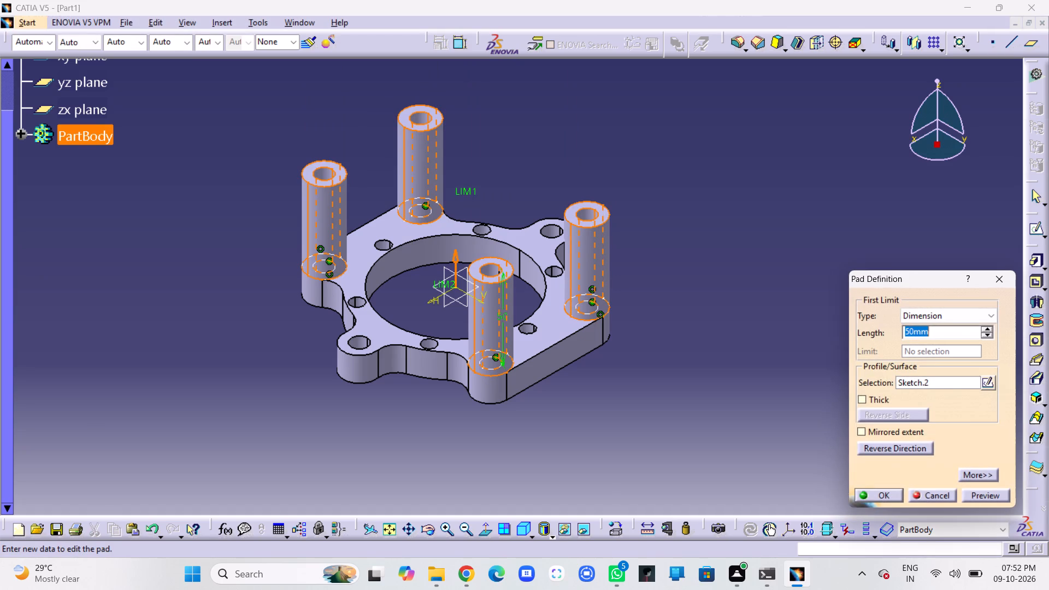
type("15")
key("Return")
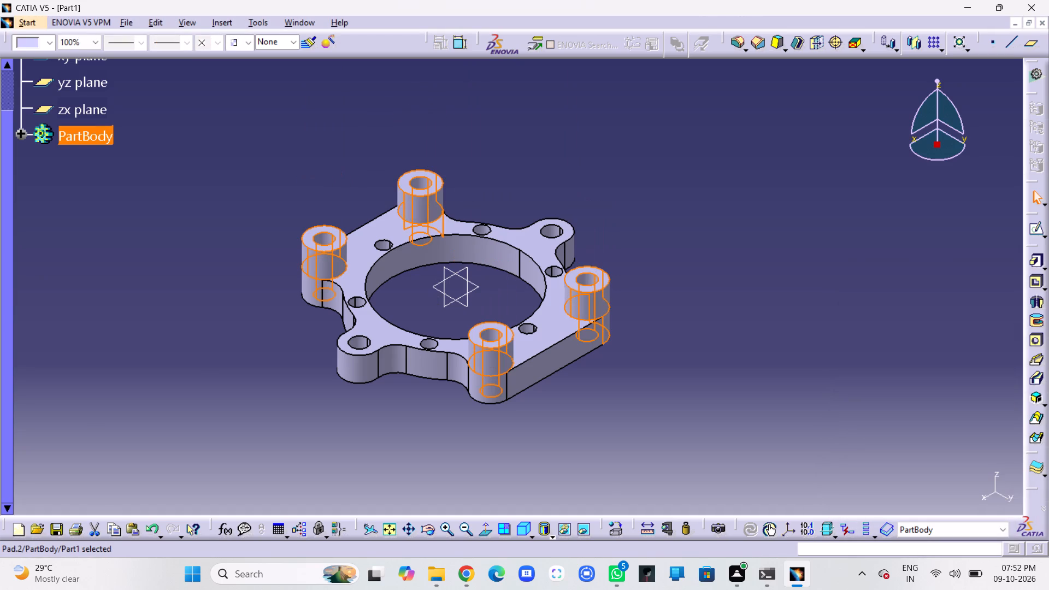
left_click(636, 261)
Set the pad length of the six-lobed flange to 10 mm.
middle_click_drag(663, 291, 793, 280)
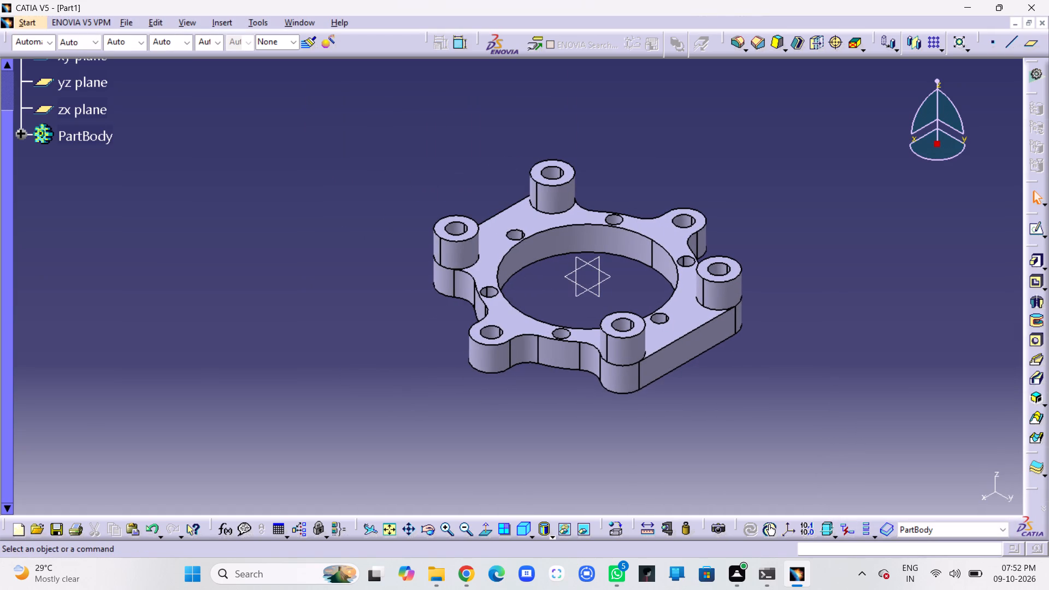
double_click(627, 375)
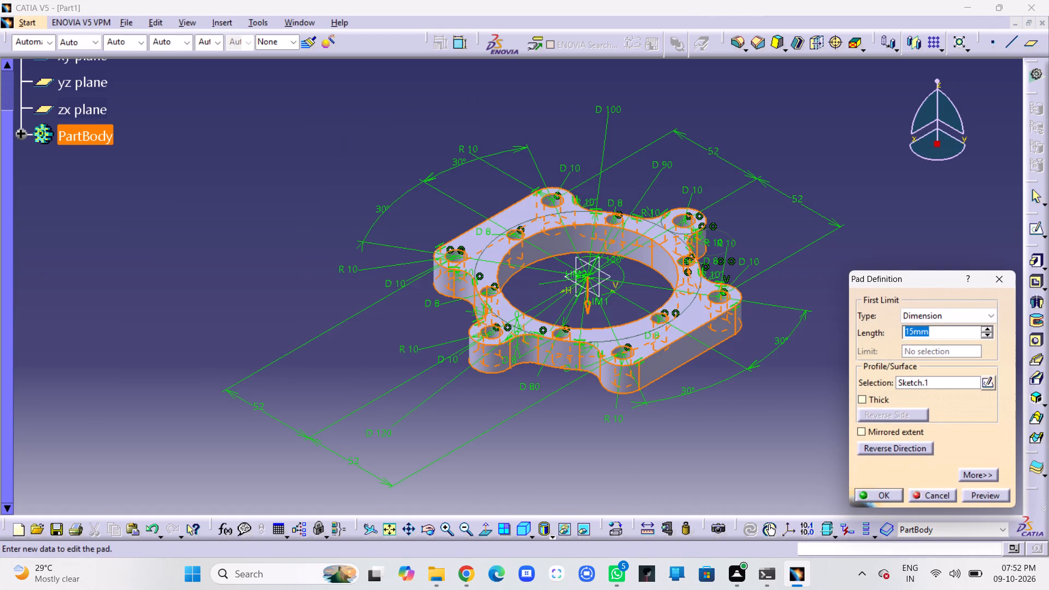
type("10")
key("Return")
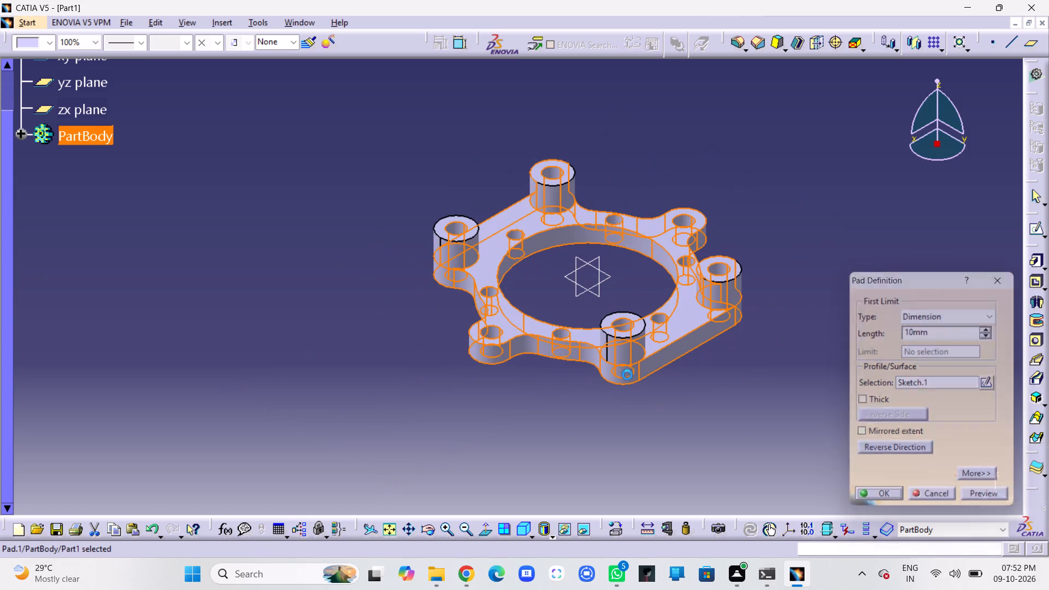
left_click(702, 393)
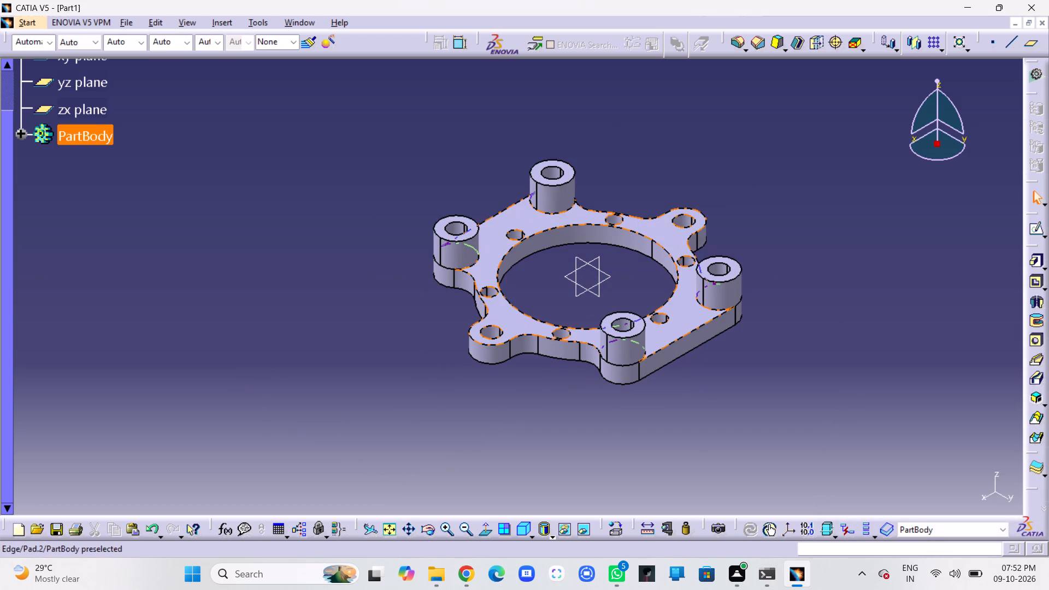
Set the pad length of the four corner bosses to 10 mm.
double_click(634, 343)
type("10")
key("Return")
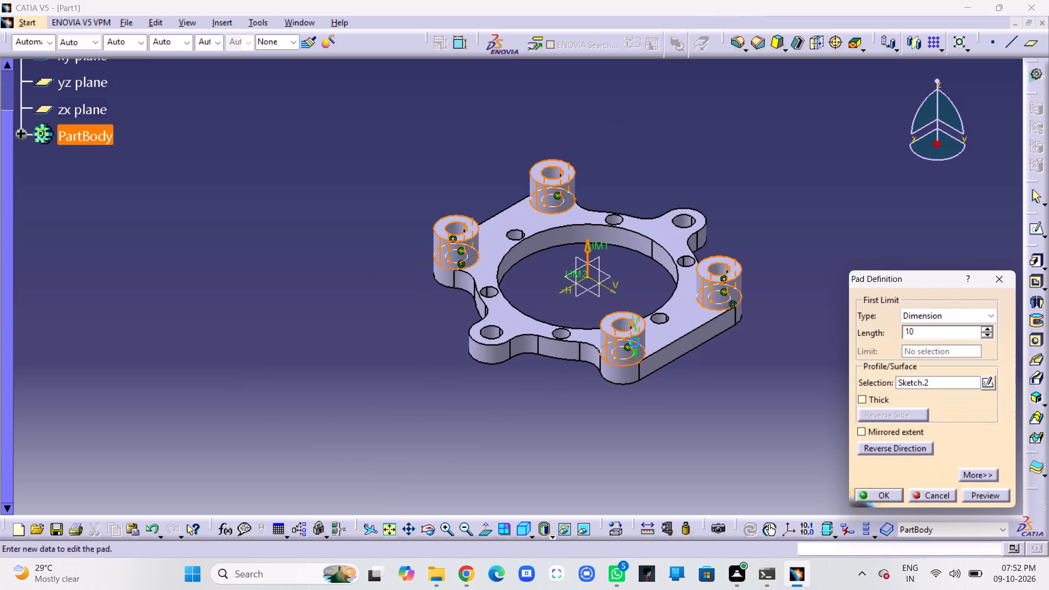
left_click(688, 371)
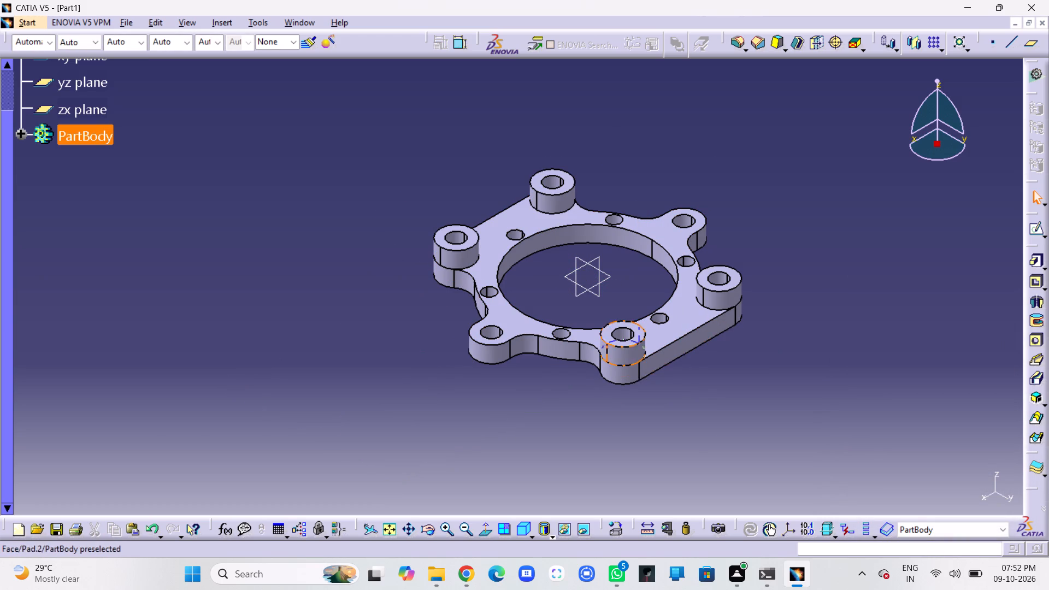
Set the pad length of the six-lobed flange to 5 mm.
double_click(622, 374)
key("5")
key("Return")
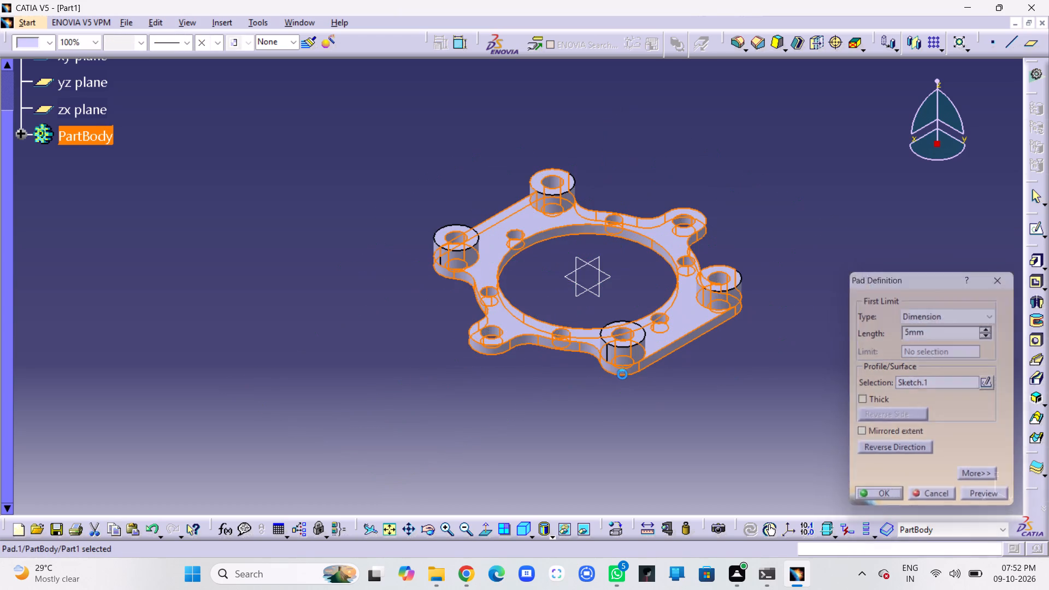
left_click(634, 388)
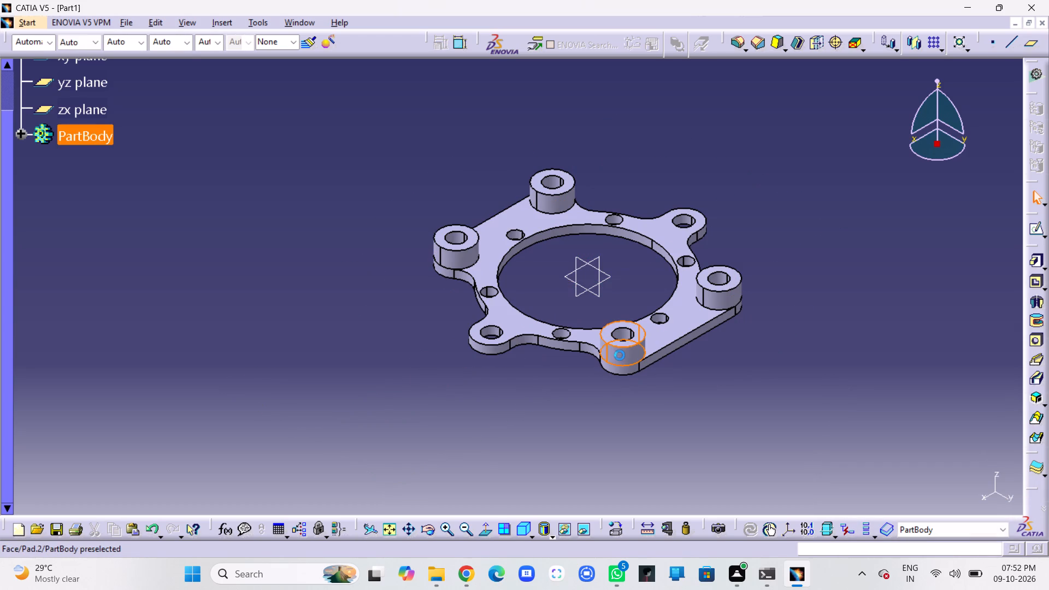
Set the pad length of the four corner bosses to 5 mm.
double_click(620, 355)
key("5")
key("Return")
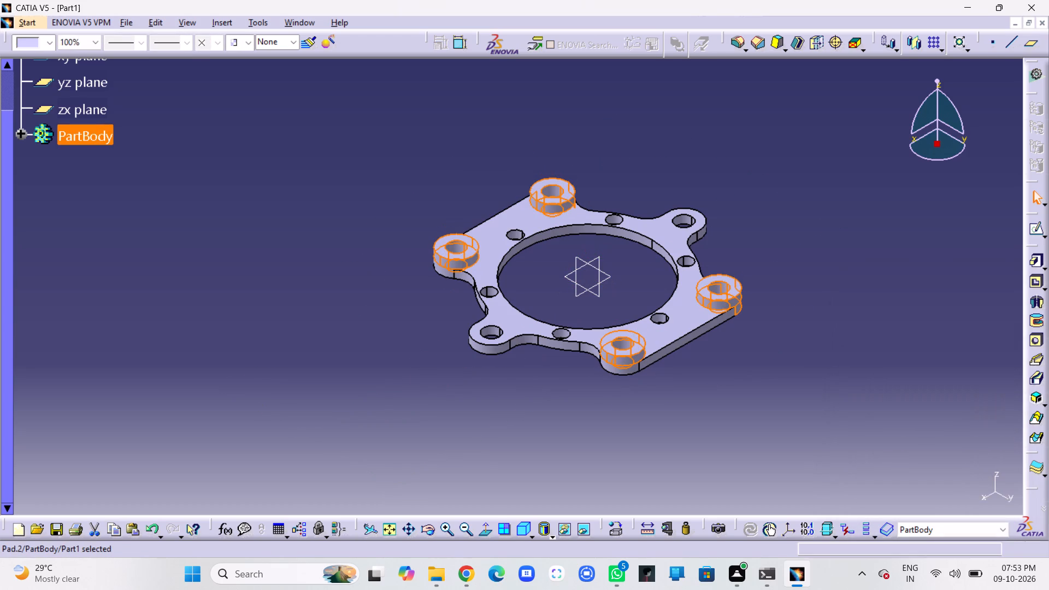
Examine the finished six-lobed flange and its corner bosses from the front and underside, finishing in an enlarged isometric view.
left_click(711, 403)
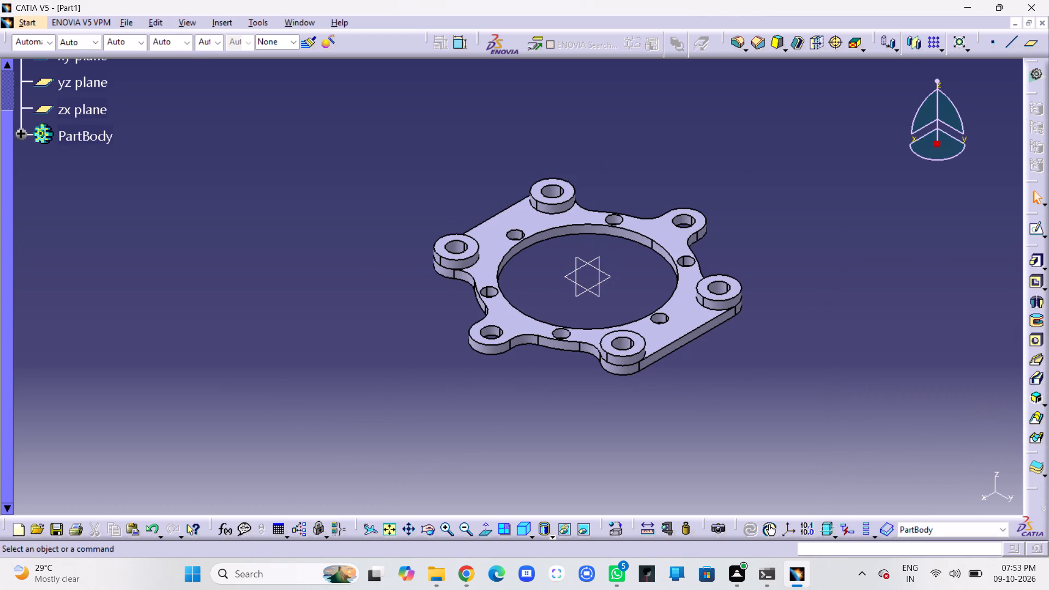
middle_click_drag(711, 403, 722, 401)
left_click(523, 530)
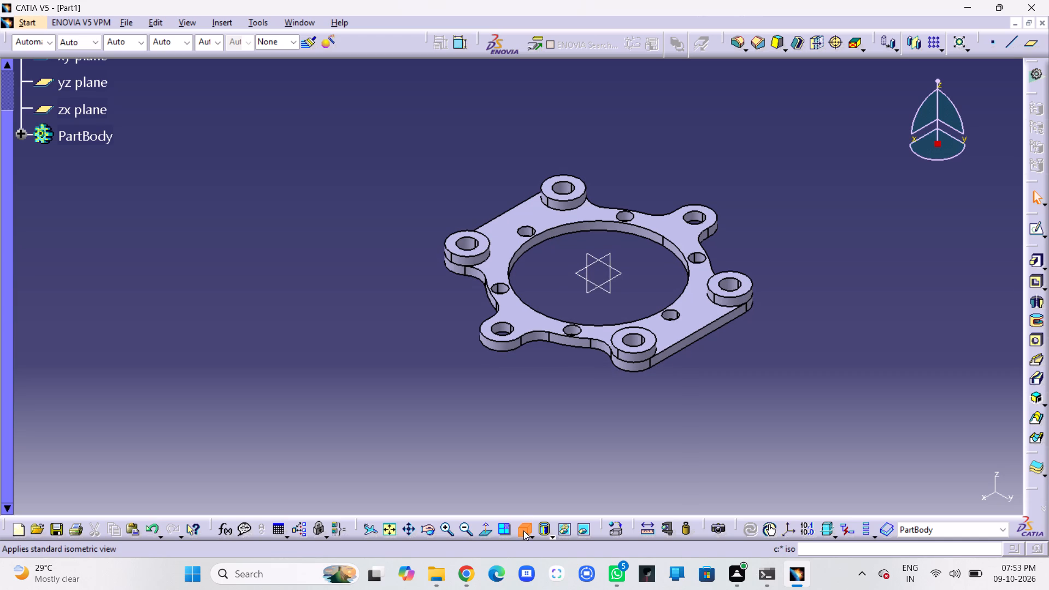
middle_click_drag(728, 412, 697, 412)
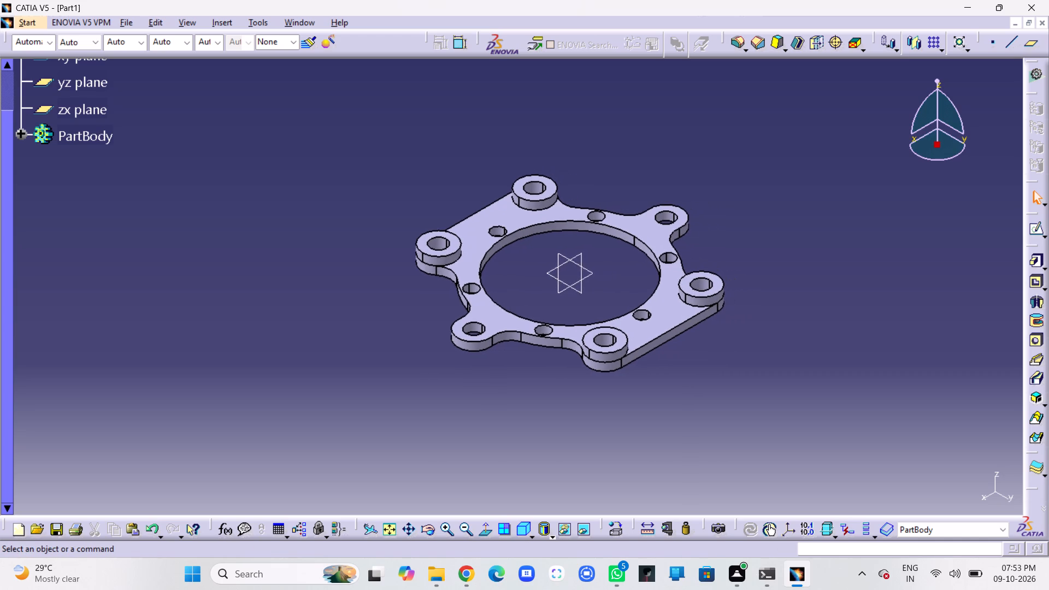
middle_click_drag(697, 412, 714, 334)
right_click_drag(696, 412, 714, 334)
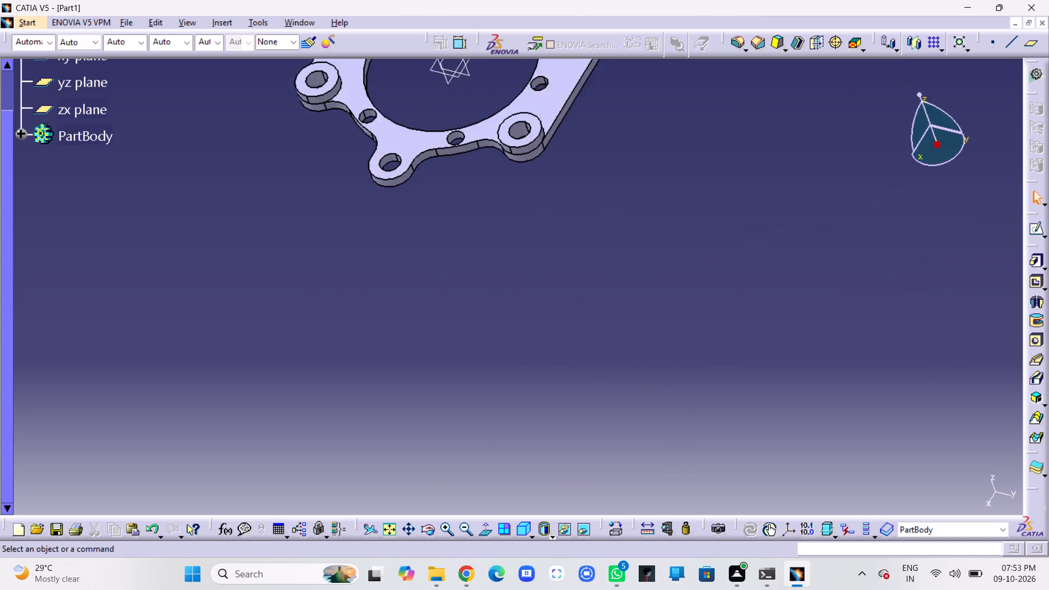
middle_click_drag(714, 334, 700, 328)
right_click_drag(714, 334, 704, 326)
middle_click_drag(888, 180, 802, 215)
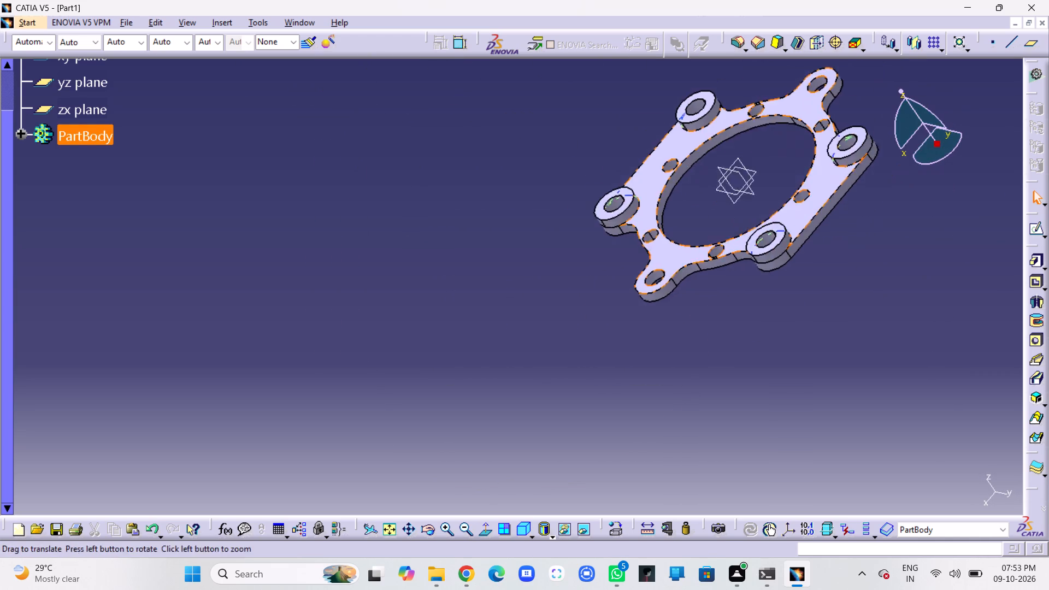
middle_click_drag(802, 215, 596, 255)
right_click(651, 298)
right_click_drag(651, 299, 596, 255)
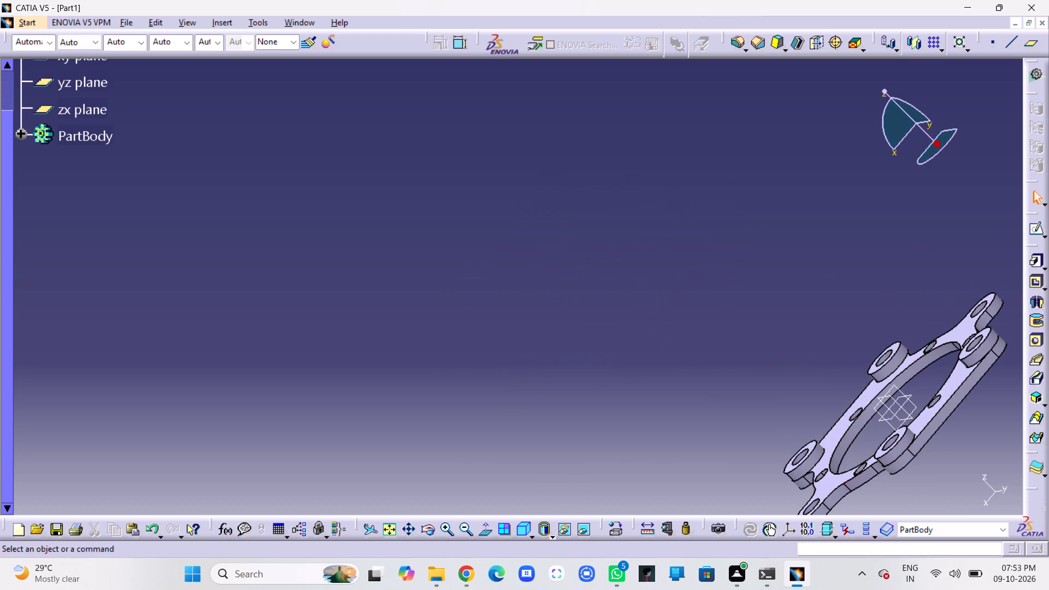
middle_click_drag(929, 390, 700, 267)
middle_click(724, 264)
middle_click_drag(724, 264, 597, 261)
right_click_drag(724, 264, 597, 261)
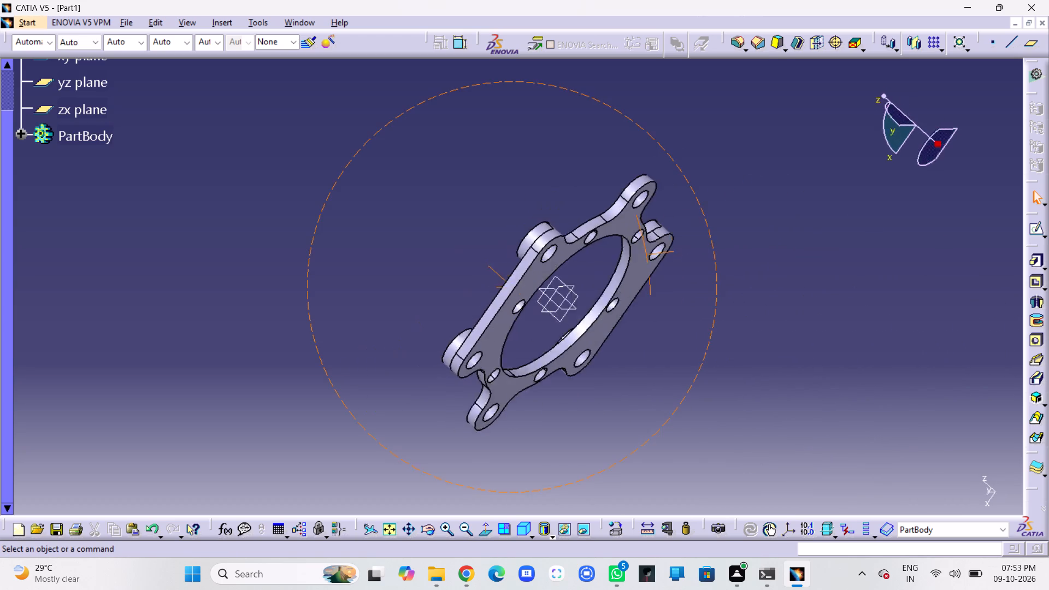
middle_click_drag(597, 261, 420, 229)
right_click_drag(597, 261, 428, 190)
middle_click_drag(620, 364, 592, 319)
right_click_drag(620, 364, 592, 319)
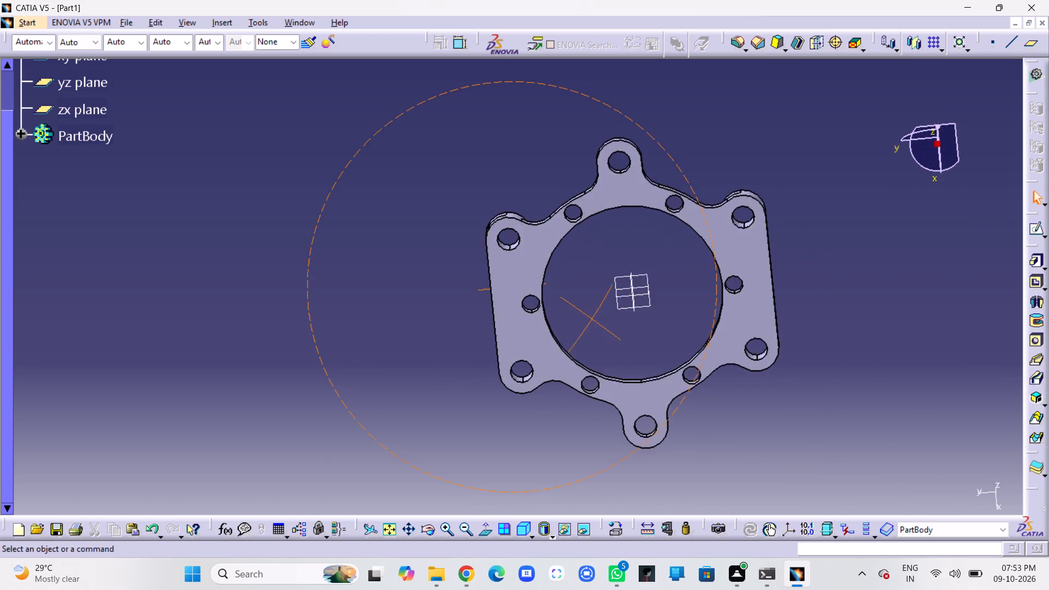
middle_click_drag(592, 319, 622, 381)
right_click_drag(592, 319, 622, 381)
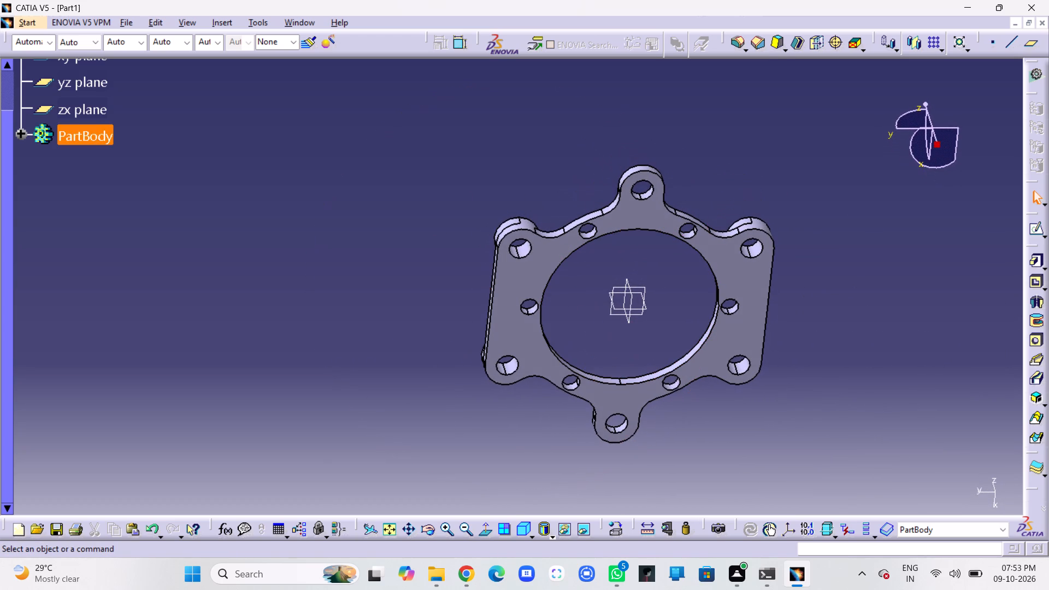
left_click(525, 533)
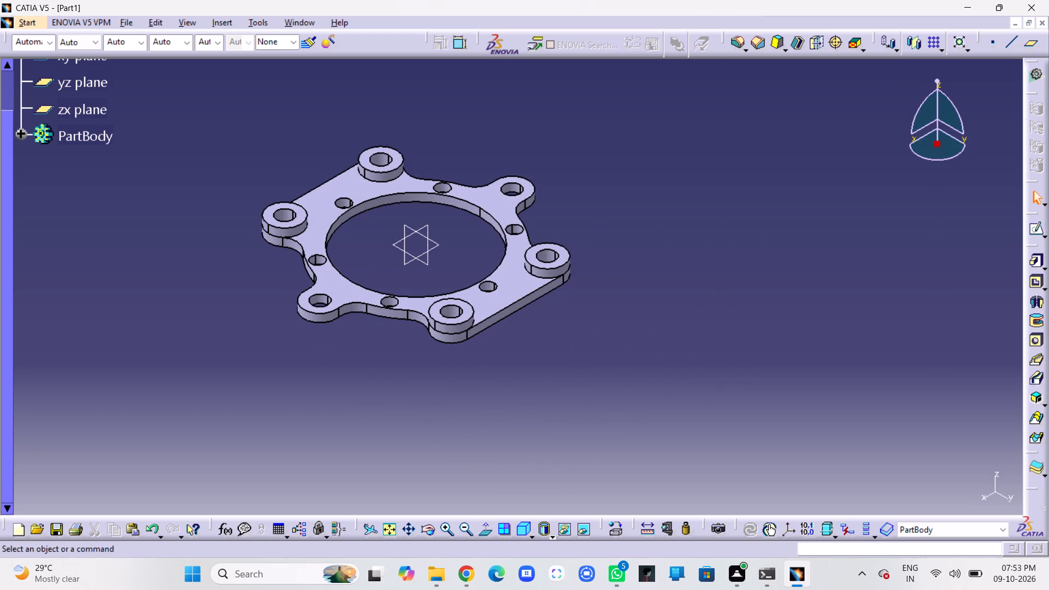
middle_click_drag(466, 412, 610, 442)
middle_click(610, 442)
middle_click(610, 442)
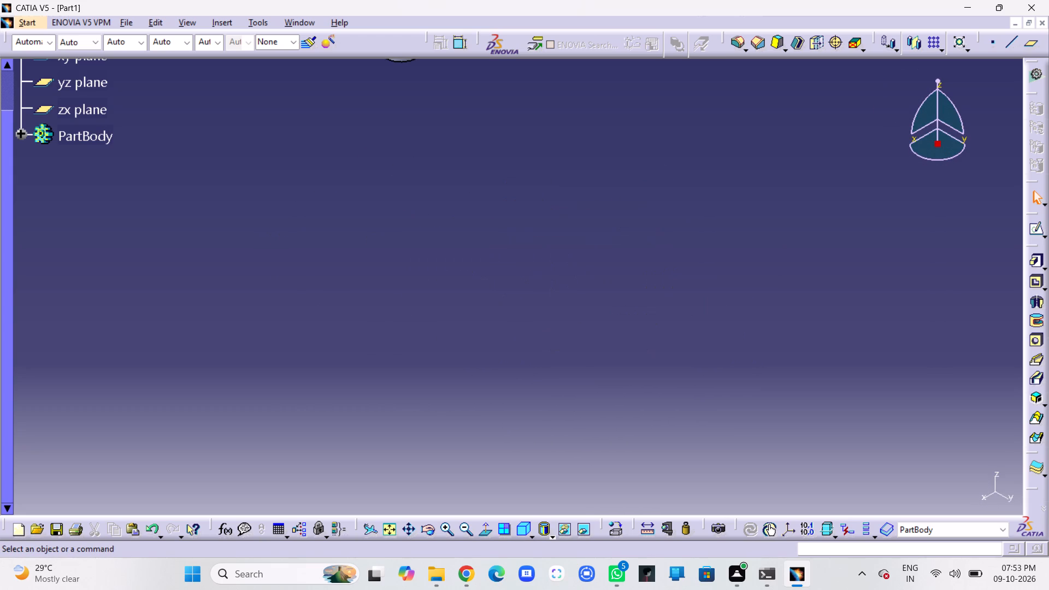
middle_click_drag(532, 308, 557, 394)
right_click(532, 308)
middle_click_drag(526, 333, 638, 426)
right_click(641, 427)
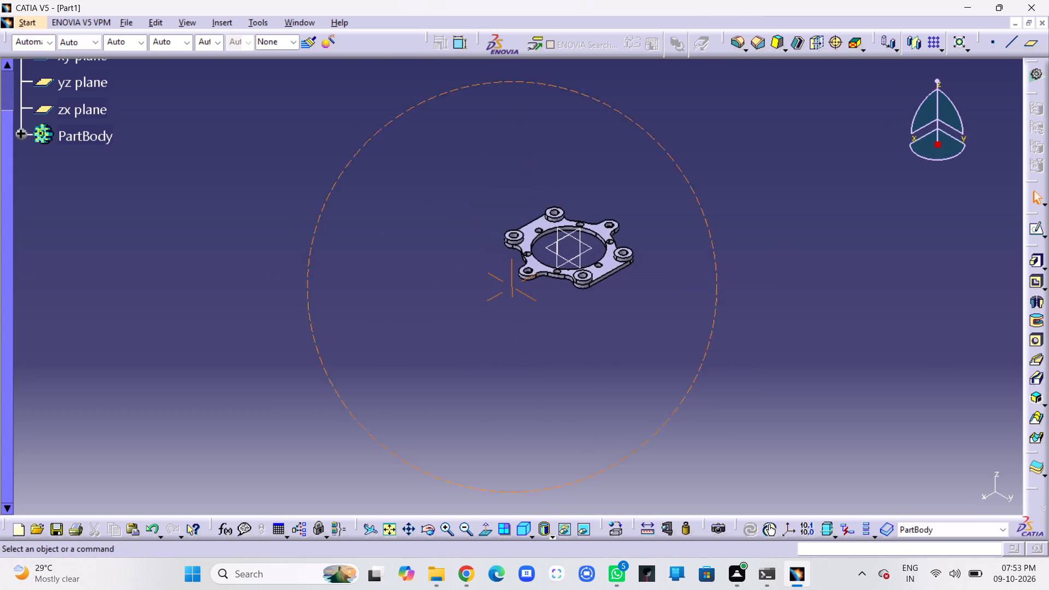
middle_click_drag(638, 426, 638, 340)
middle_click_drag(735, 317, 687, 390)
right_click(688, 422)
middle_click_drag(757, 414, 718, 379)
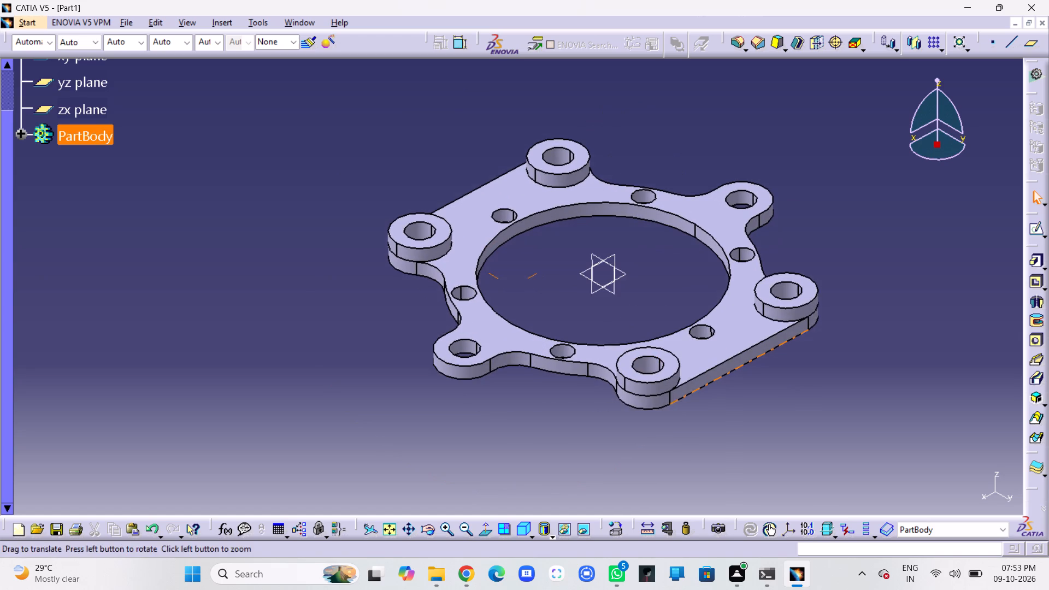
middle_click_drag(718, 379, 686, 377)
left_click(525, 533)
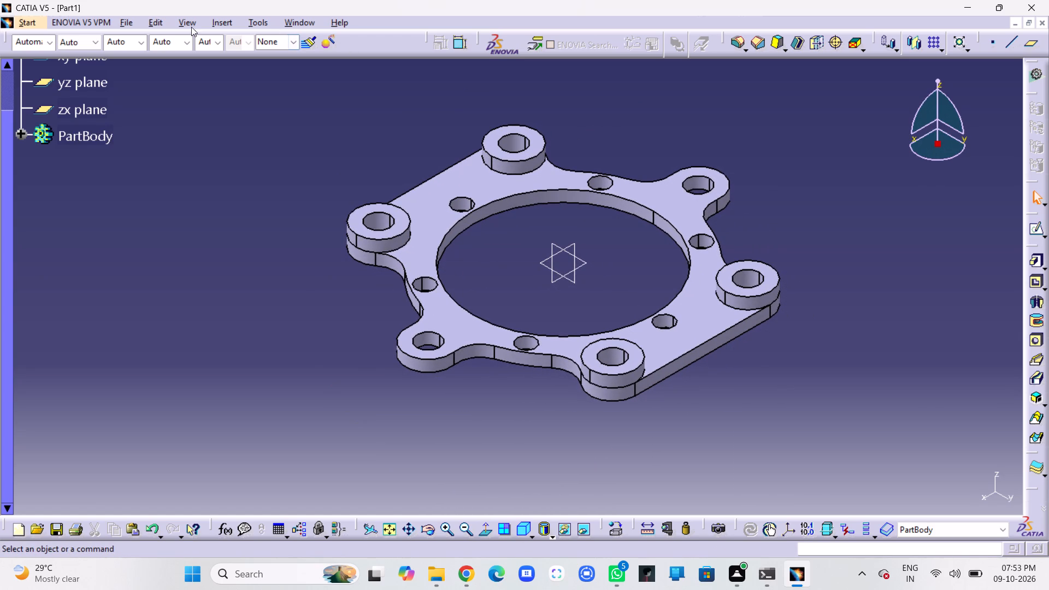
Save the part in the Fuji folder as a CATPart named "Six-boss ring flange".
left_click(127, 22)
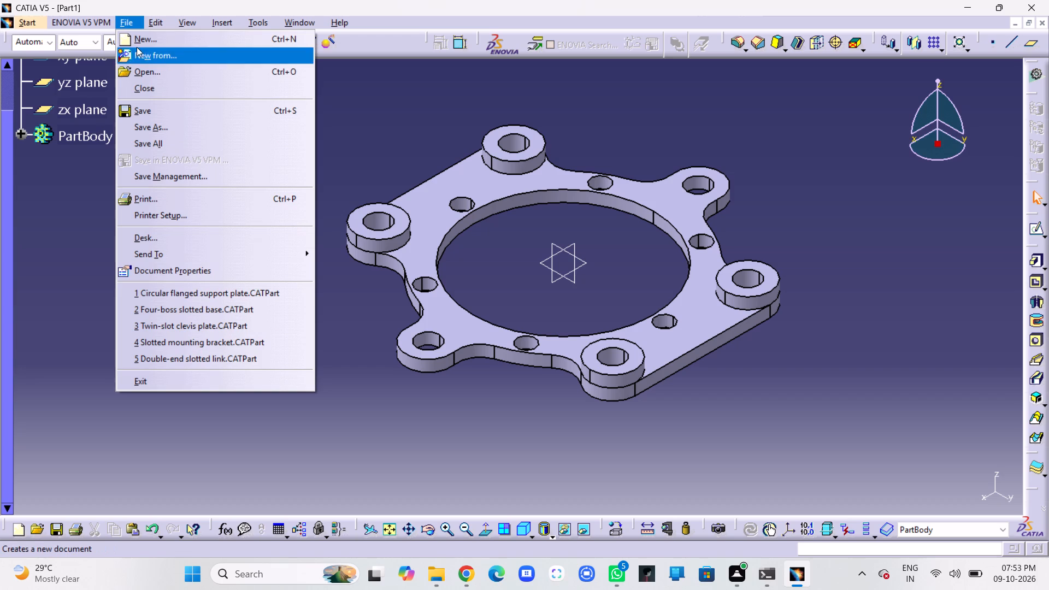
left_click(158, 132)
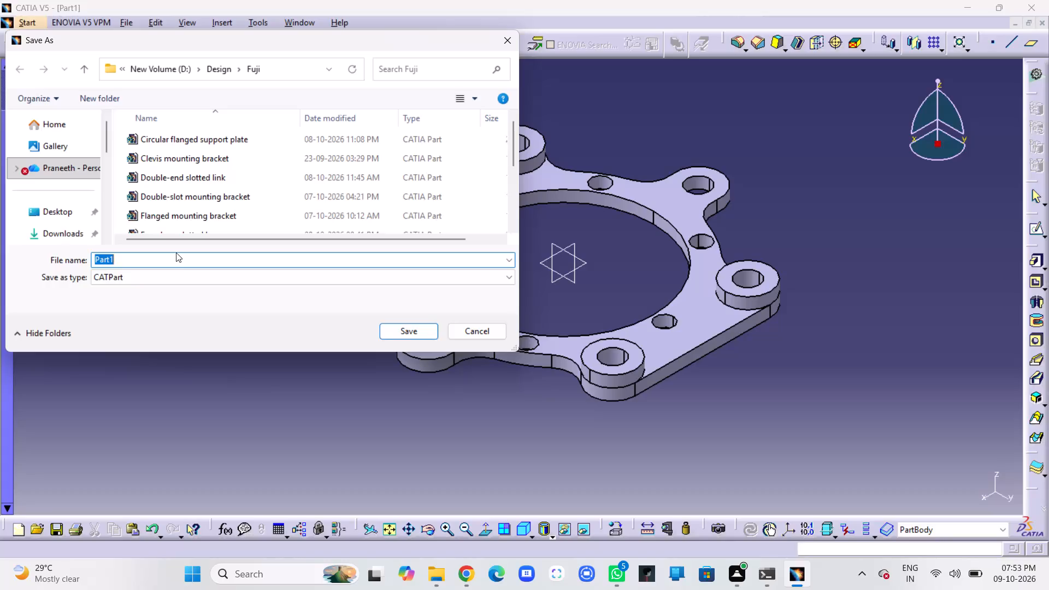
key("s")
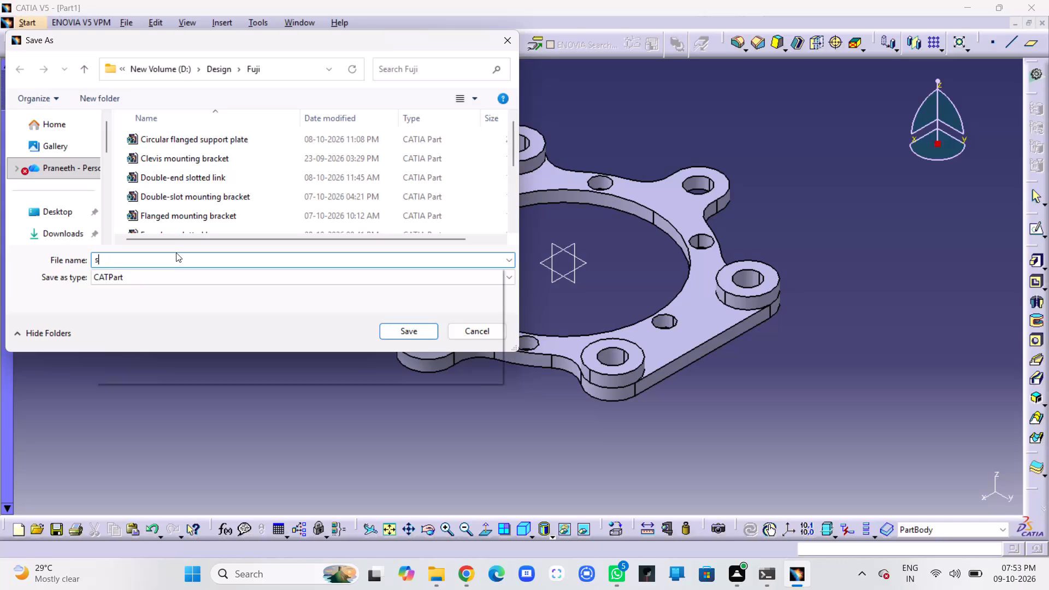
key("BackSpace")
type("Six")
key("minus")
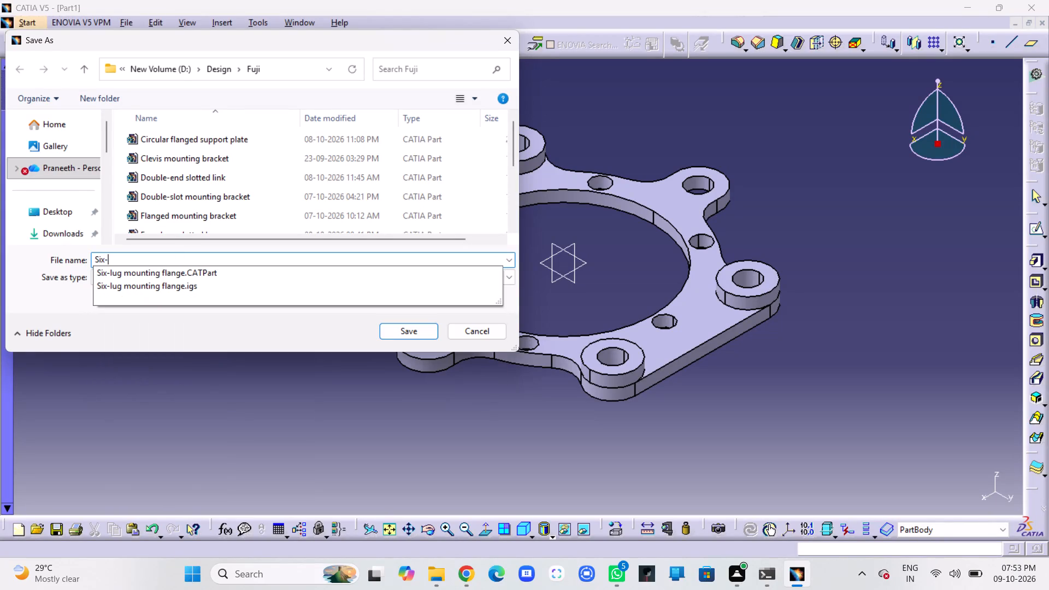
type("bo")
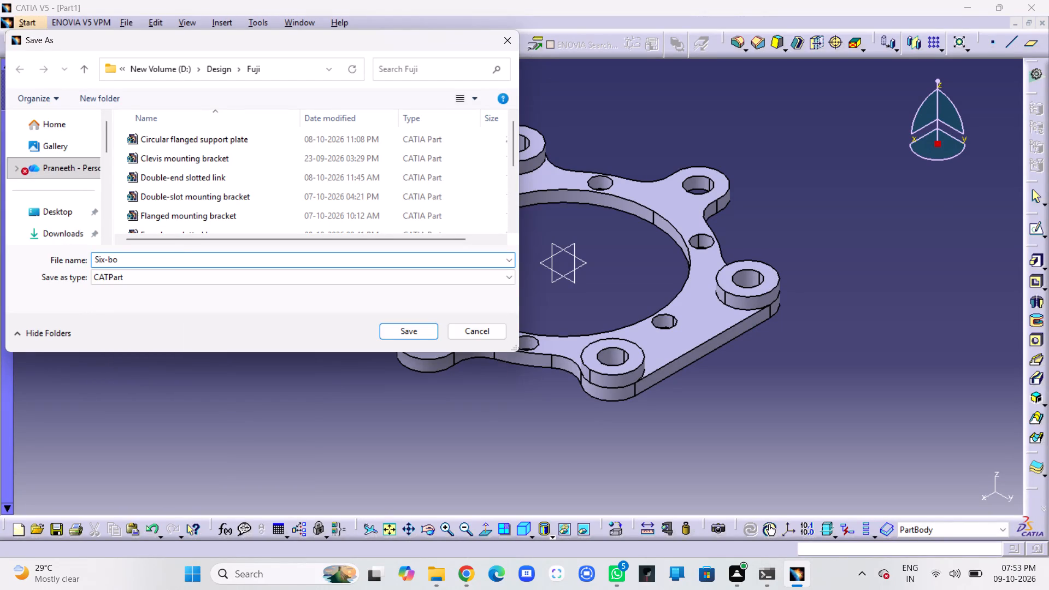
type("ss")
key("space")
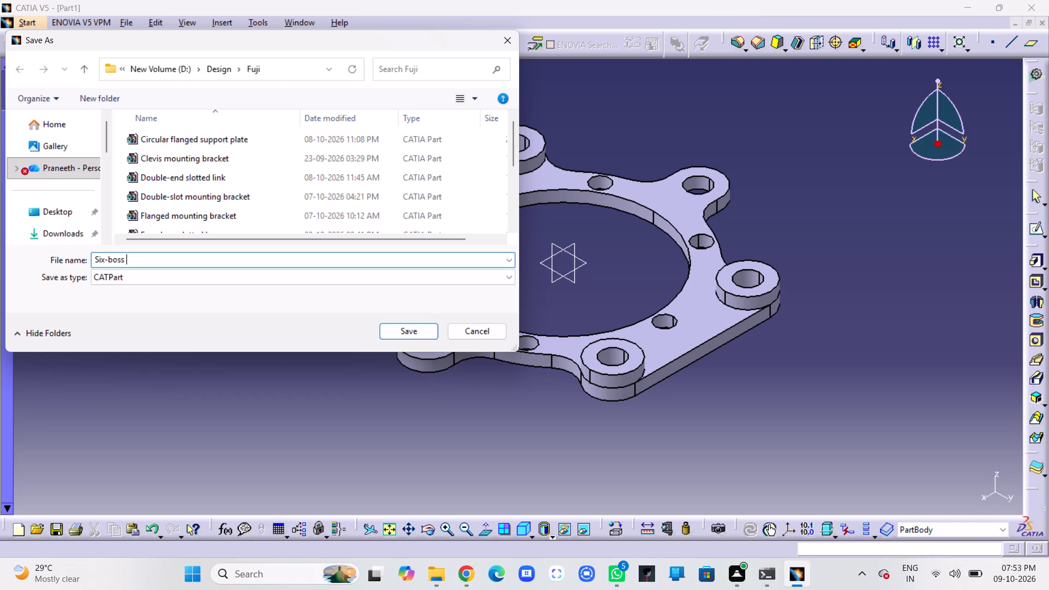
type("ring")
key("space")
type("flange")
key("space")
left_click(397, 329)
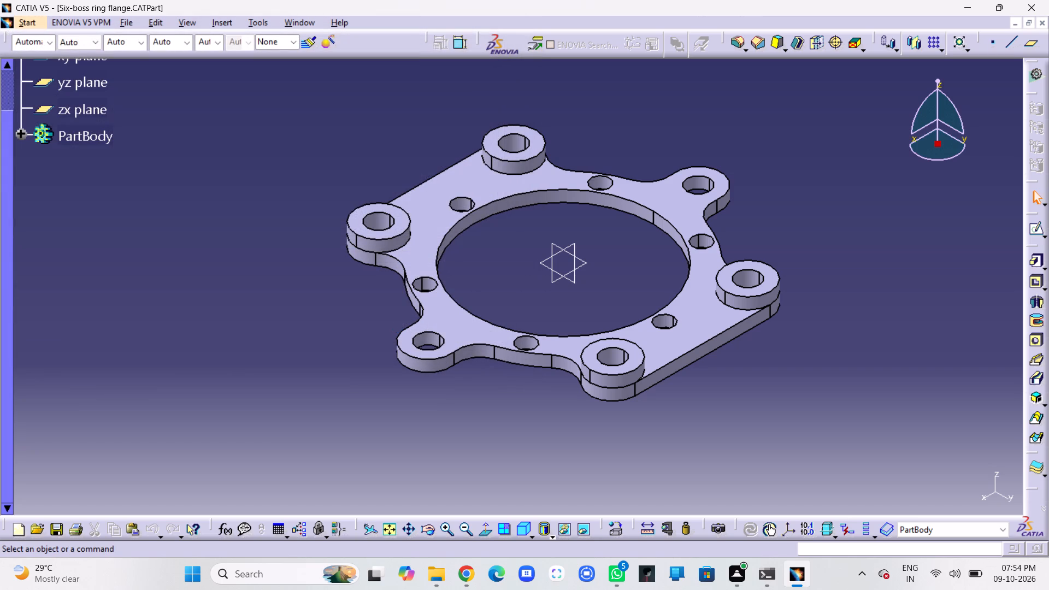
Save a copy of the part in igs format as "Six-boss ring flange" in the same folder.
left_click(126, 22)
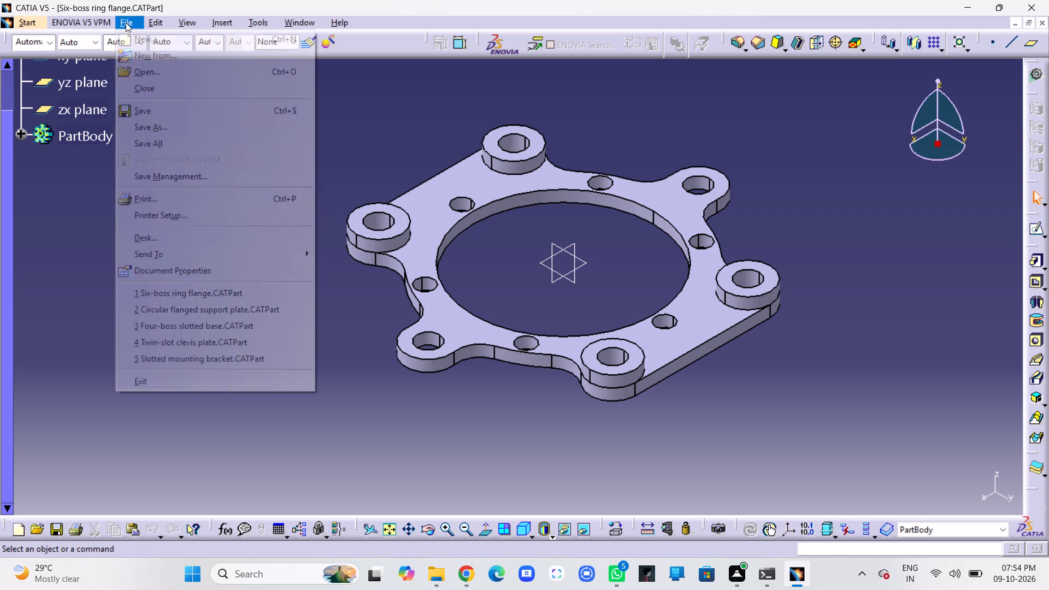
left_click(163, 129)
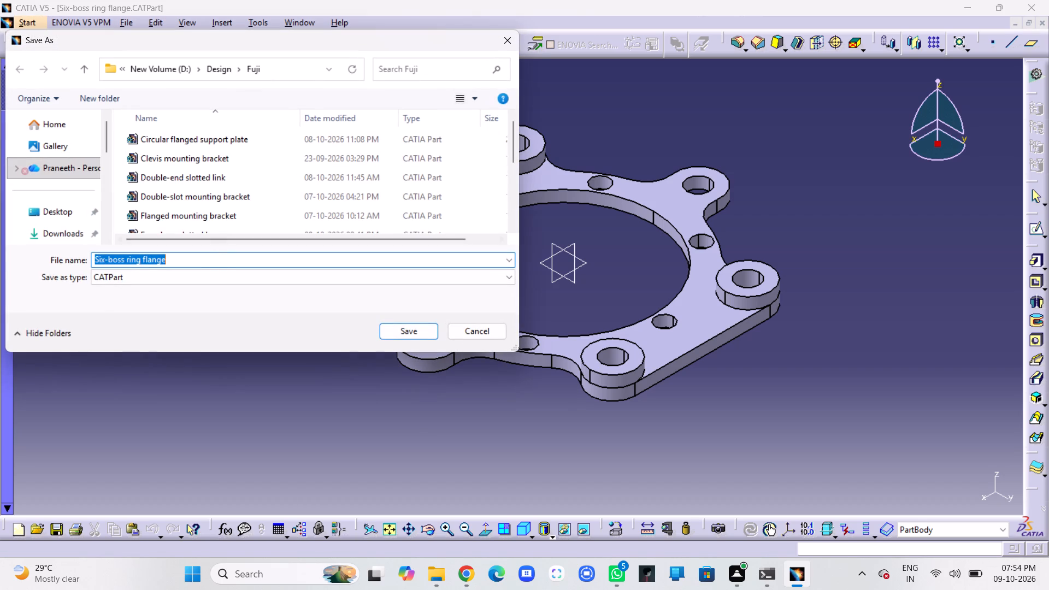
left_click(198, 270)
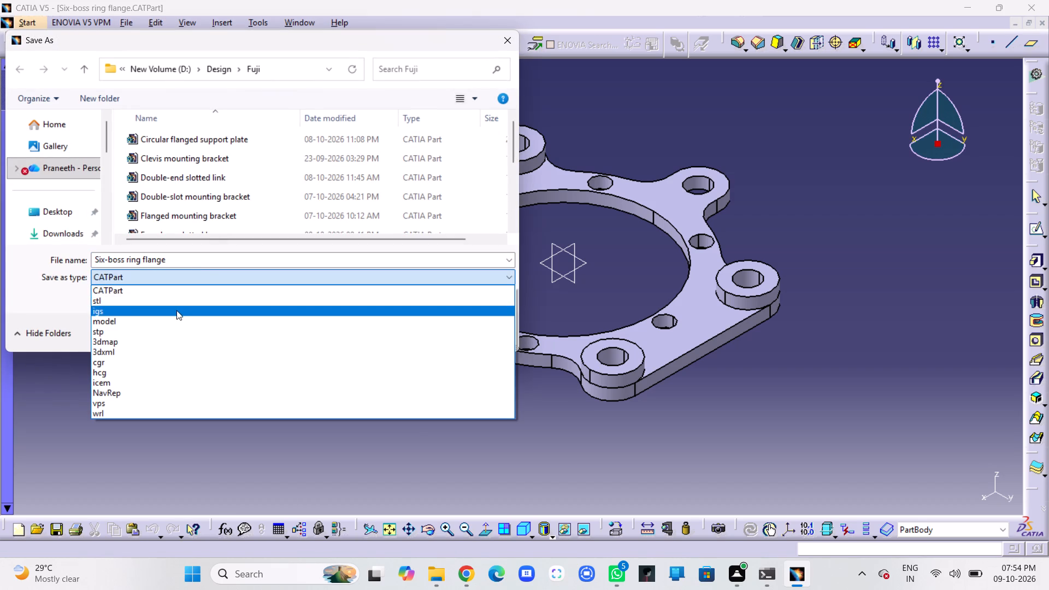
left_click(176, 310)
left_click(405, 328)
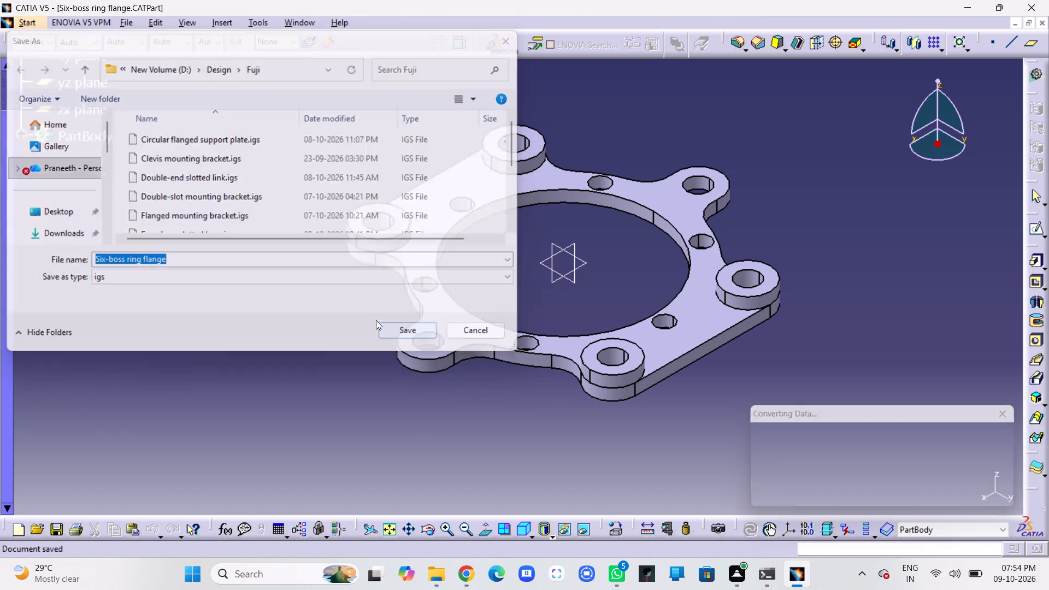